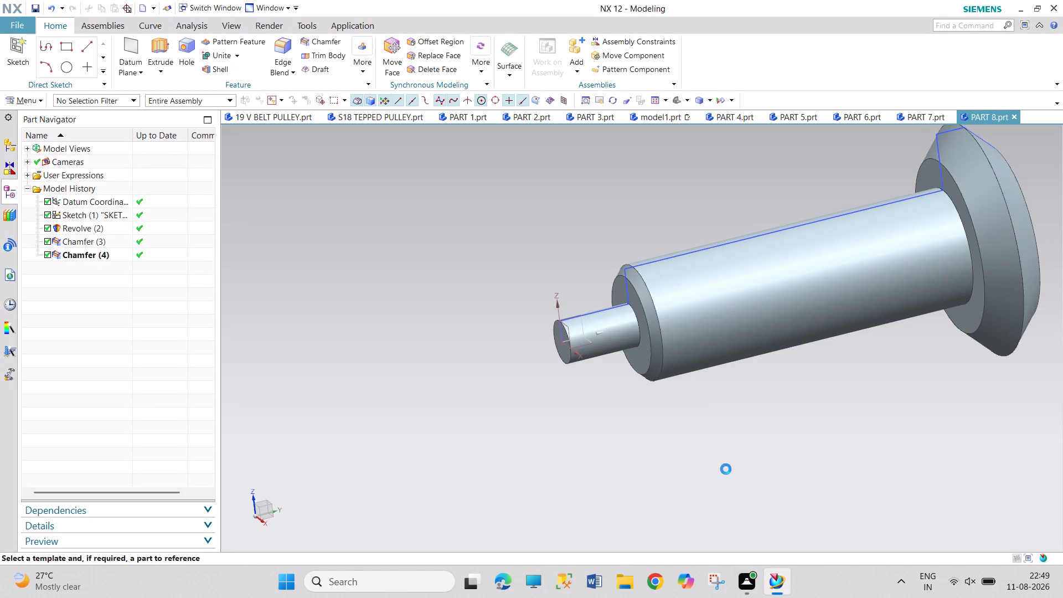
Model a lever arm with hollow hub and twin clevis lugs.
Create a new model part.
click(668, 553)
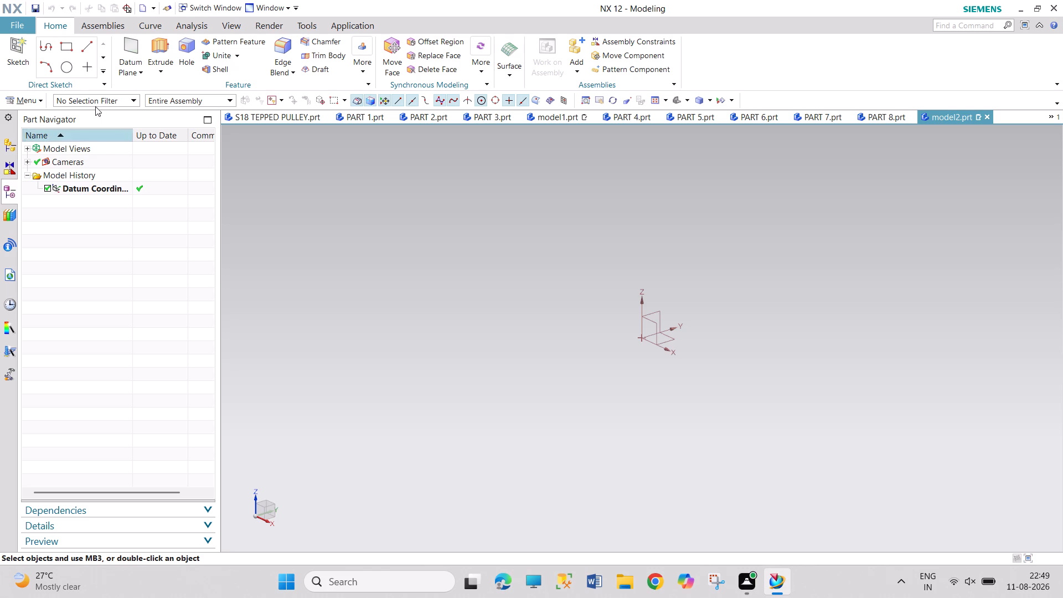
Start a sketch on the XY plane and draw a 60 mm diameter circle centred on the origin.
click(29, 55)
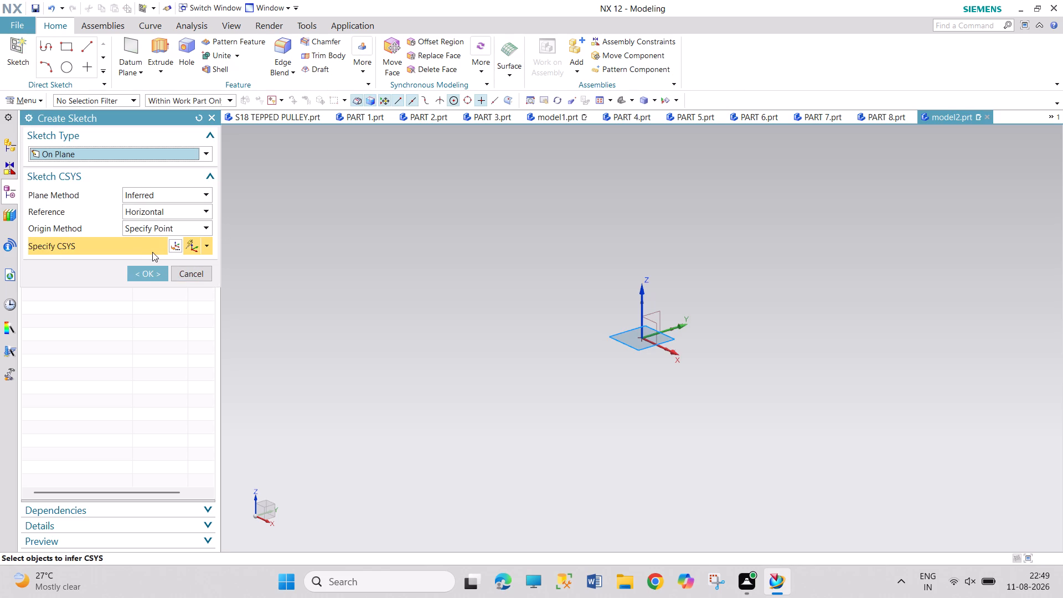
click(157, 276)
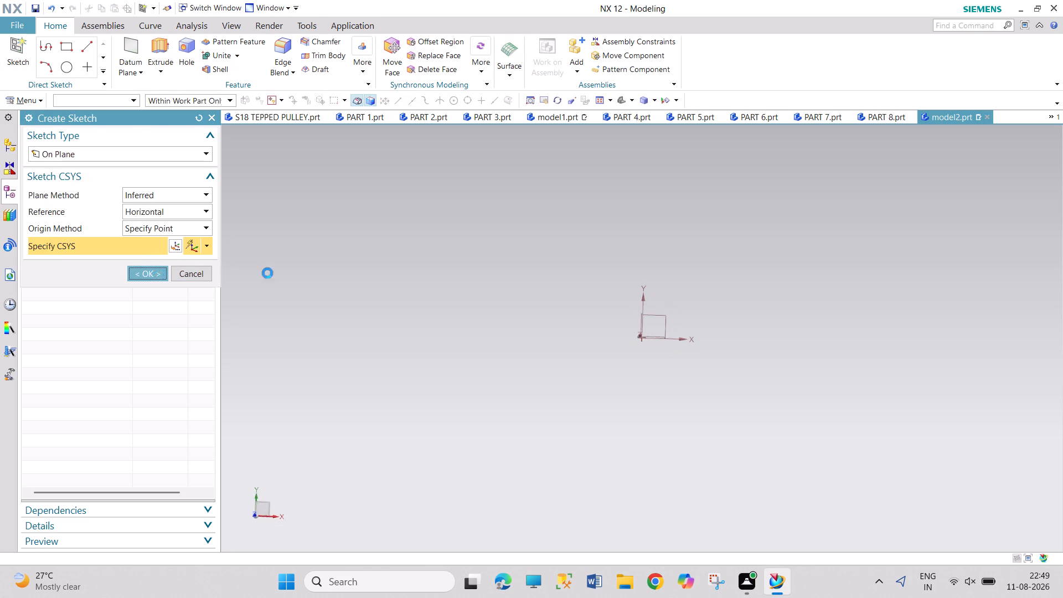
click(156, 50)
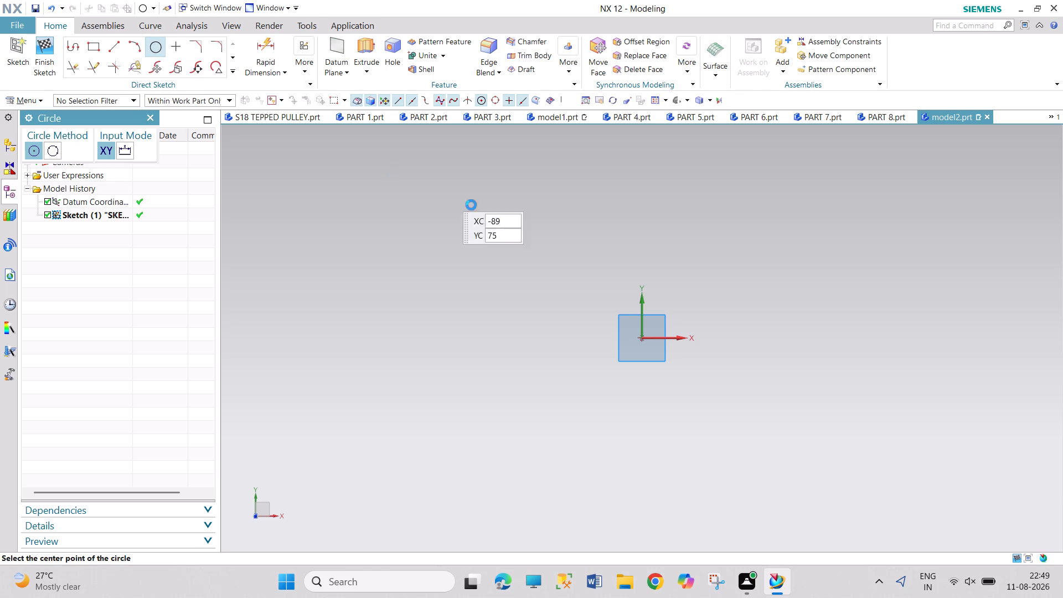
click(642, 337)
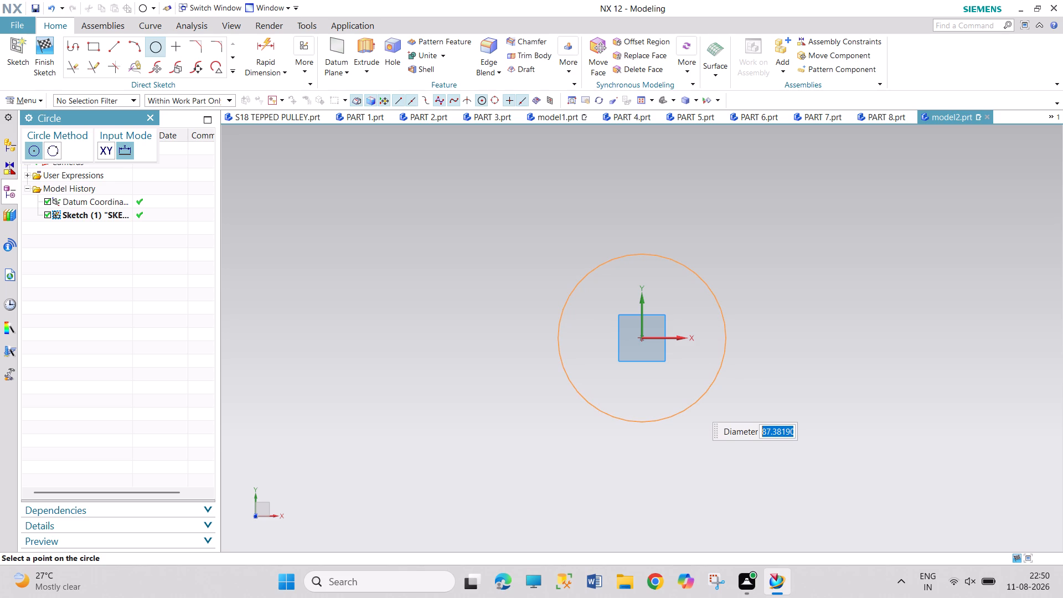
click(694, 405)
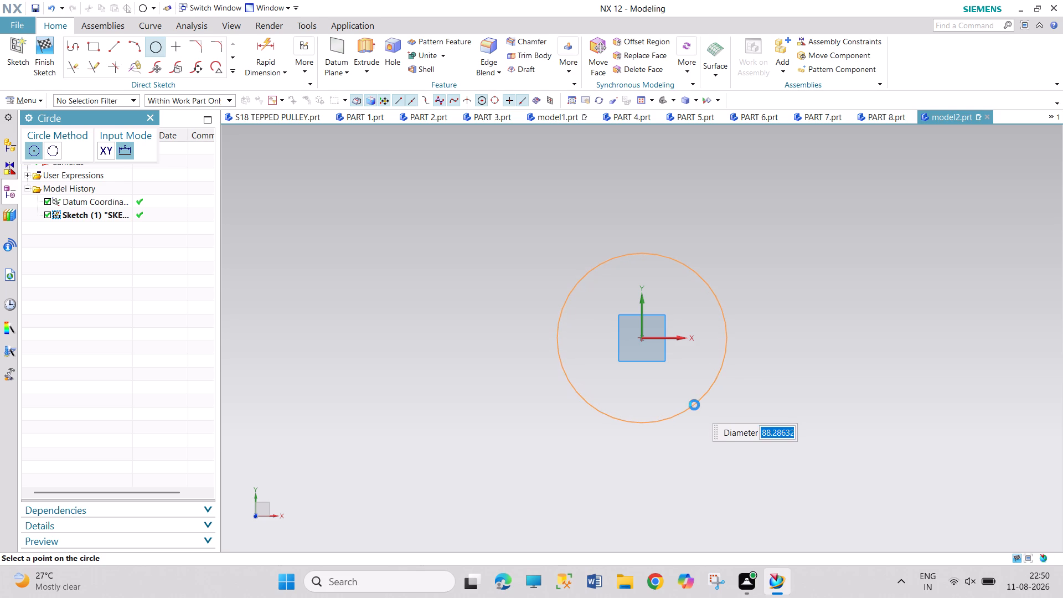
click(153, 117)
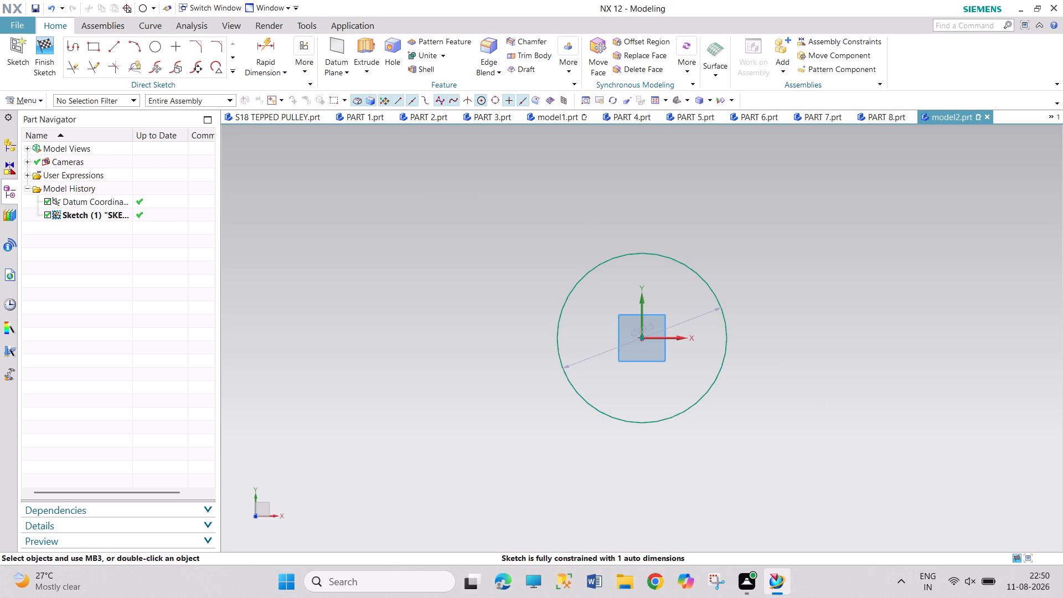
double_click(652, 328)
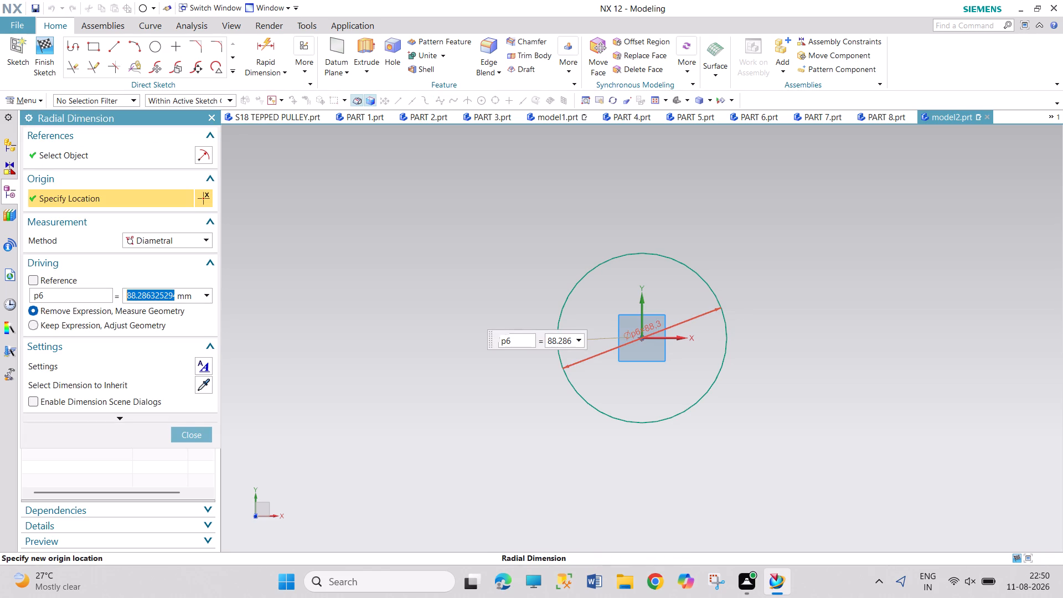
text(60)
key(Return)
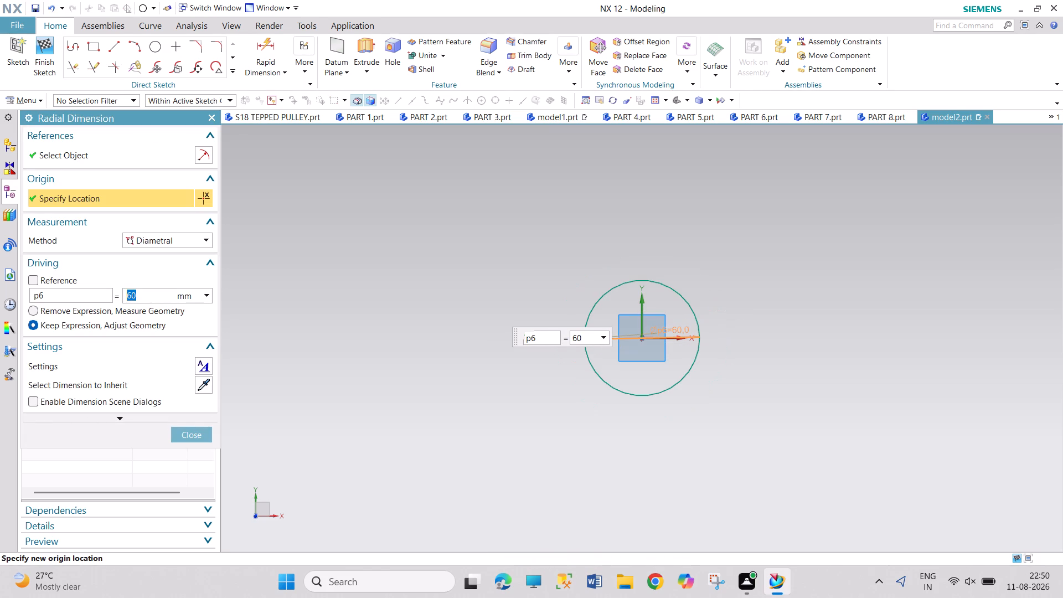
click(193, 434)
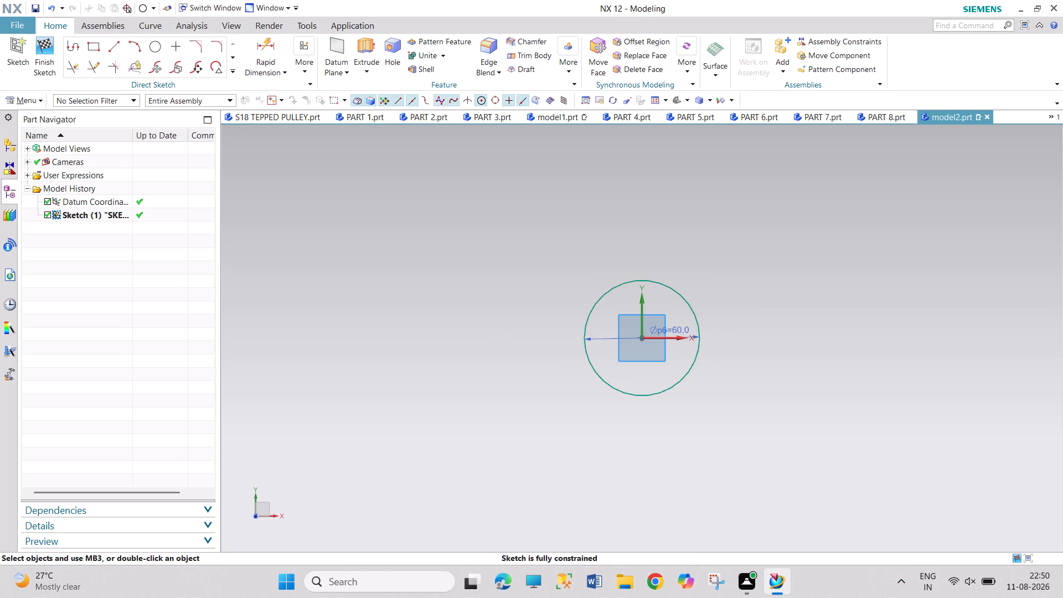
Add a concentric 30 mm diameter circle, place both diameter dimensions outside the circles, and finish the sketch.
click(152, 54)
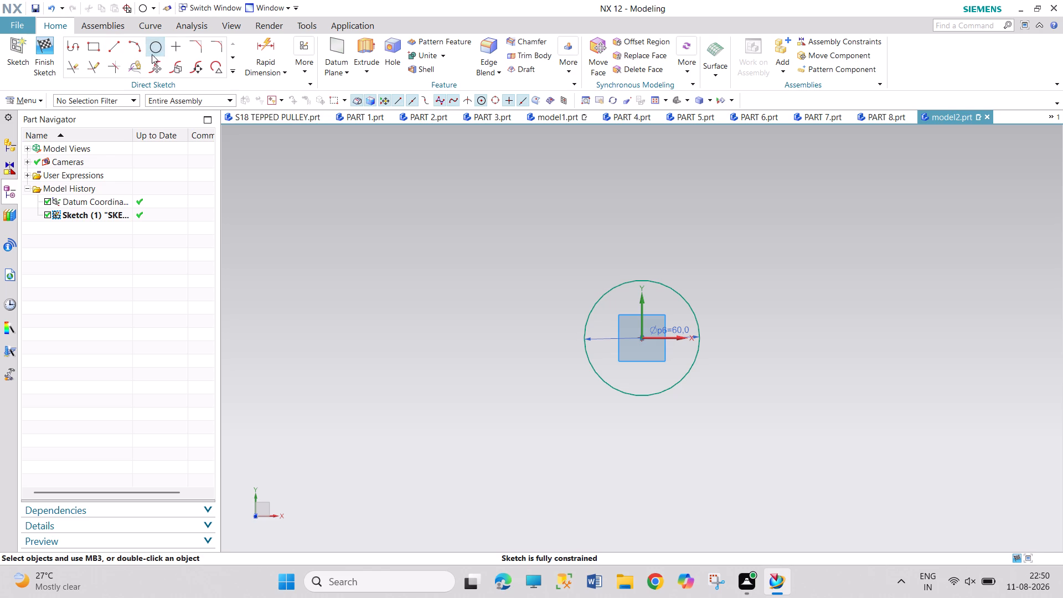
click(642, 338)
click(654, 377)
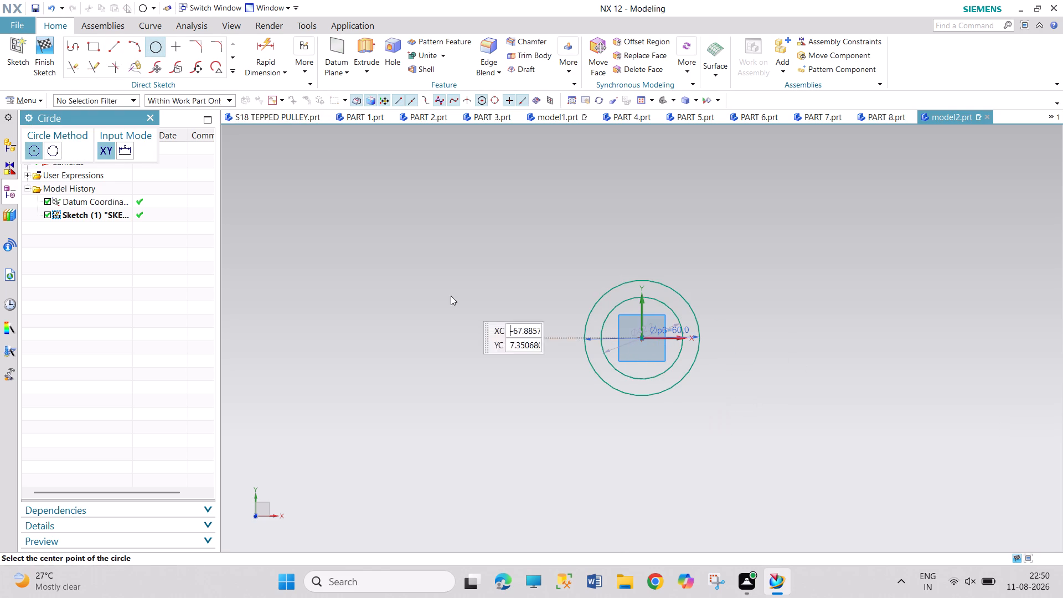
click(144, 115)
click(149, 116)
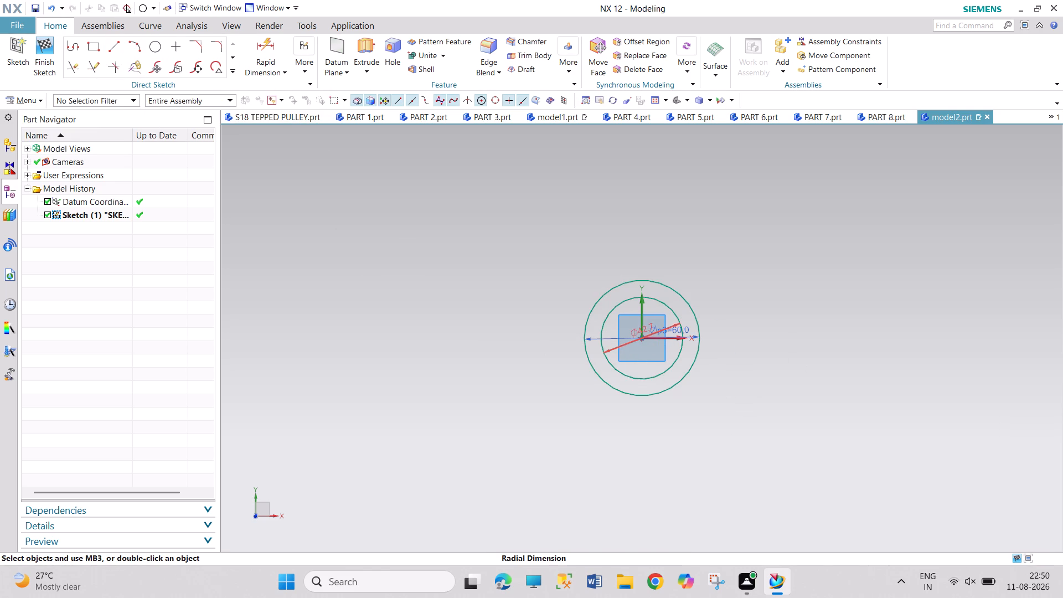
drag(633, 337, 612, 249)
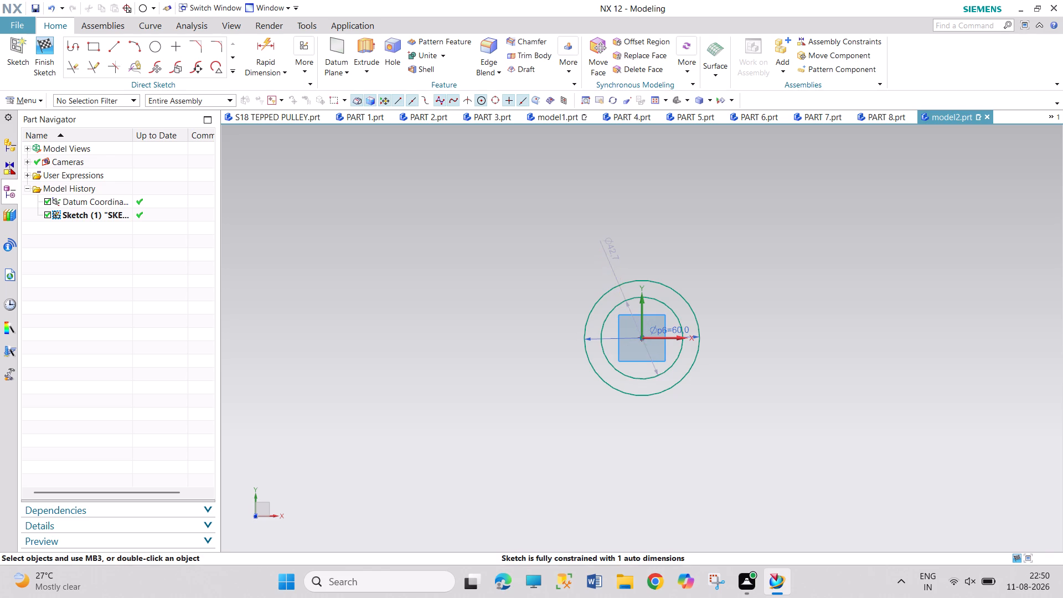
double_click(614, 245)
text(30)
key(Return)
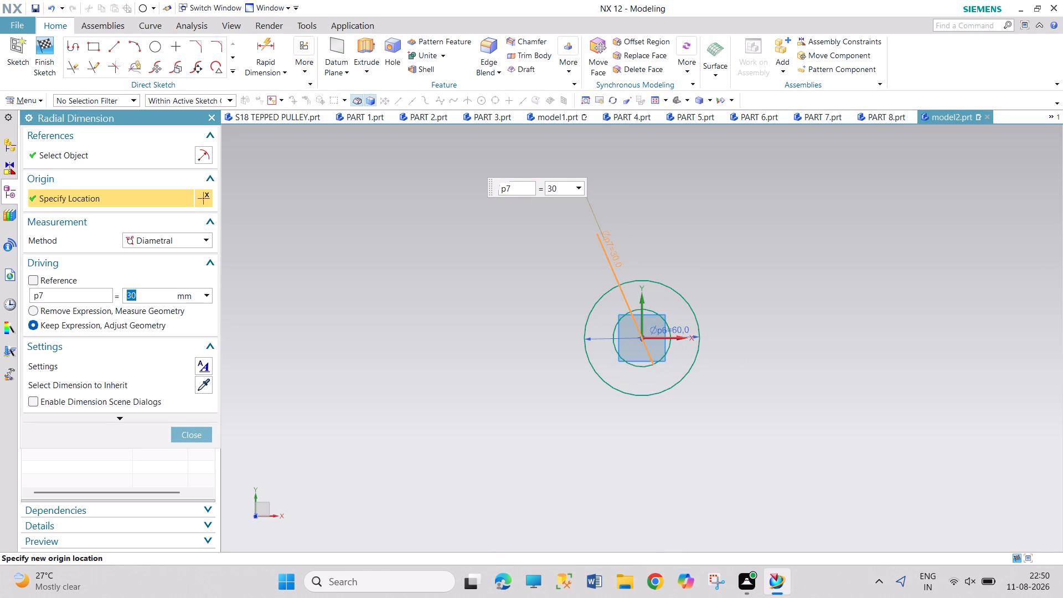
click(192, 431)
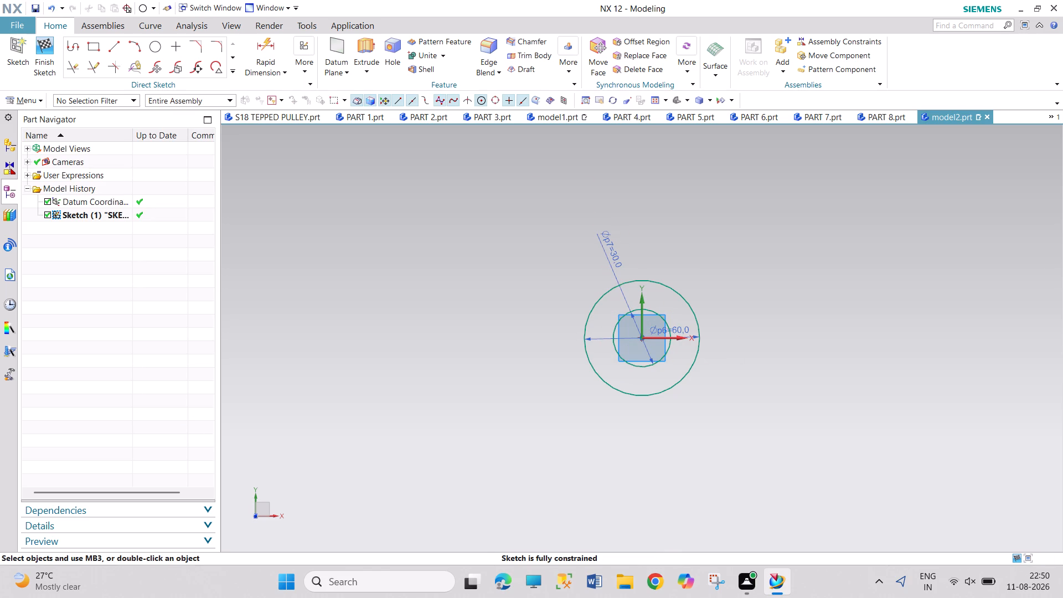
drag(682, 330, 656, 234)
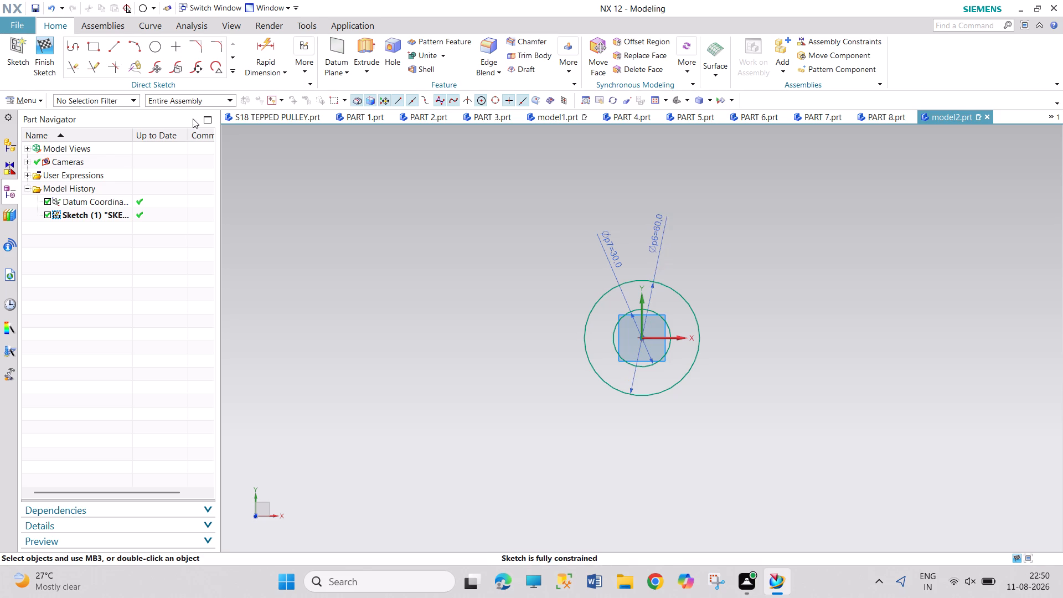
click(51, 59)
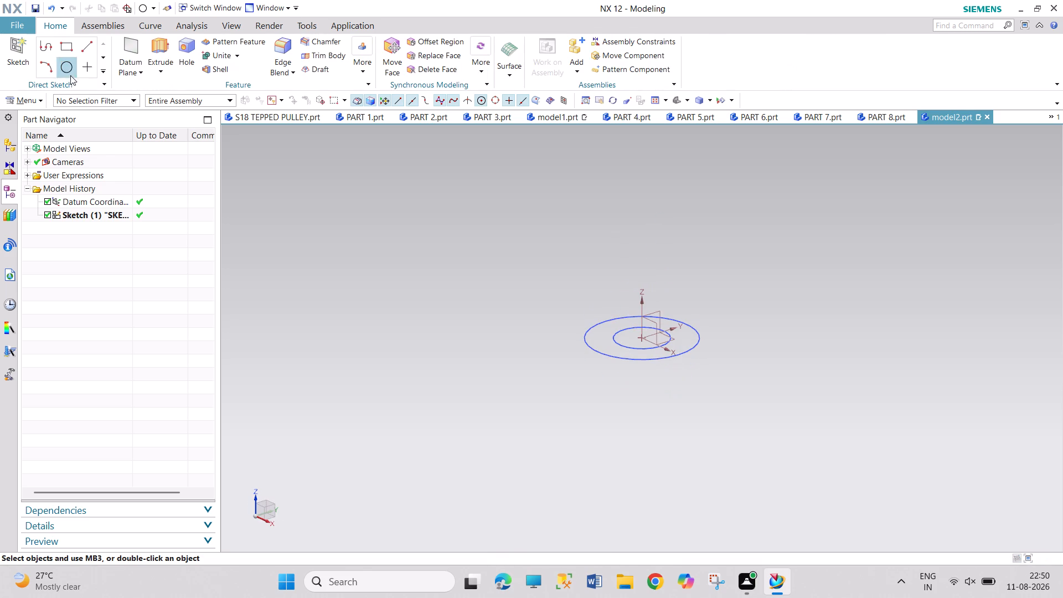
Extrude both concentric circles with a symmetric distance of 25 mm to form a hollow cylinder.
click(156, 55)
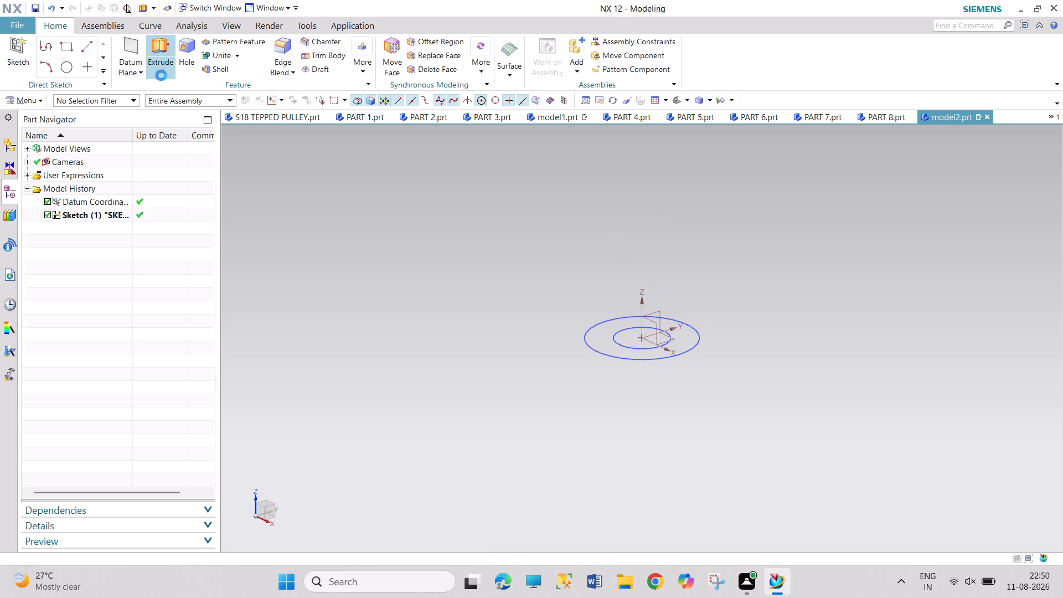
click(202, 232)
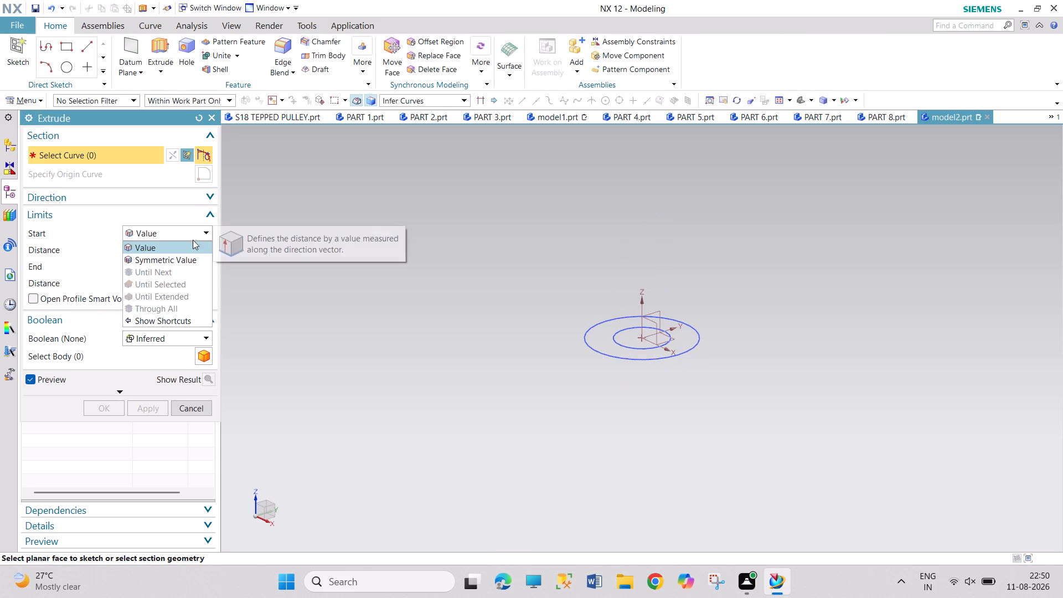
click(184, 254)
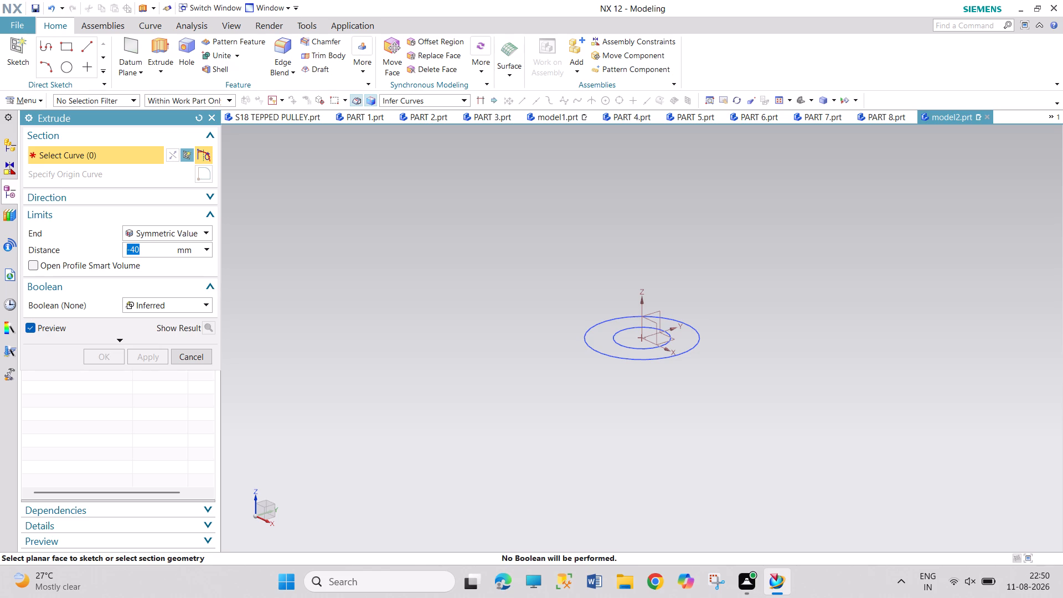
click(631, 352)
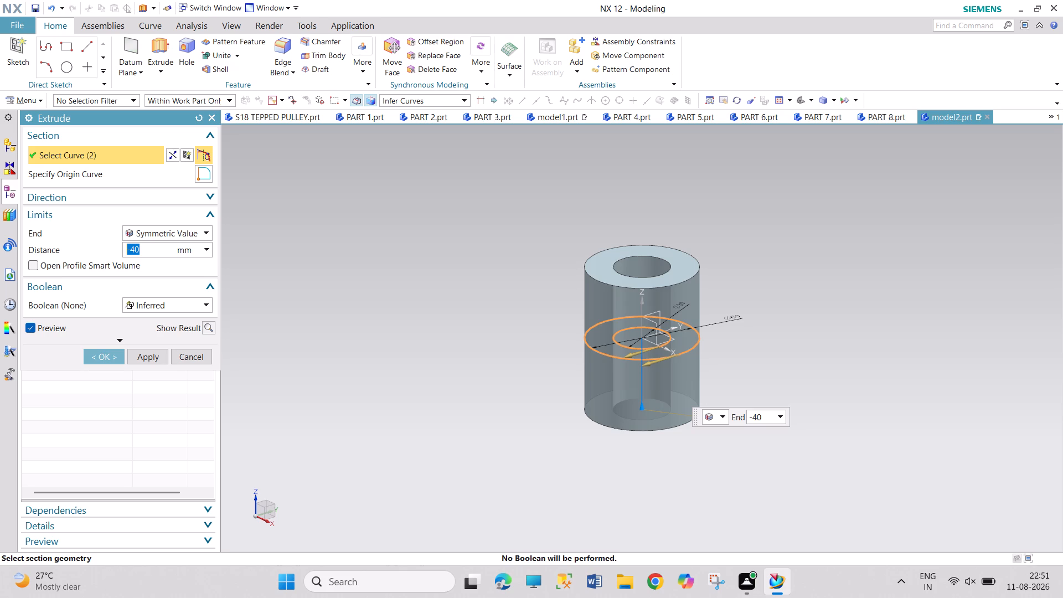
text(25)
key(Return)
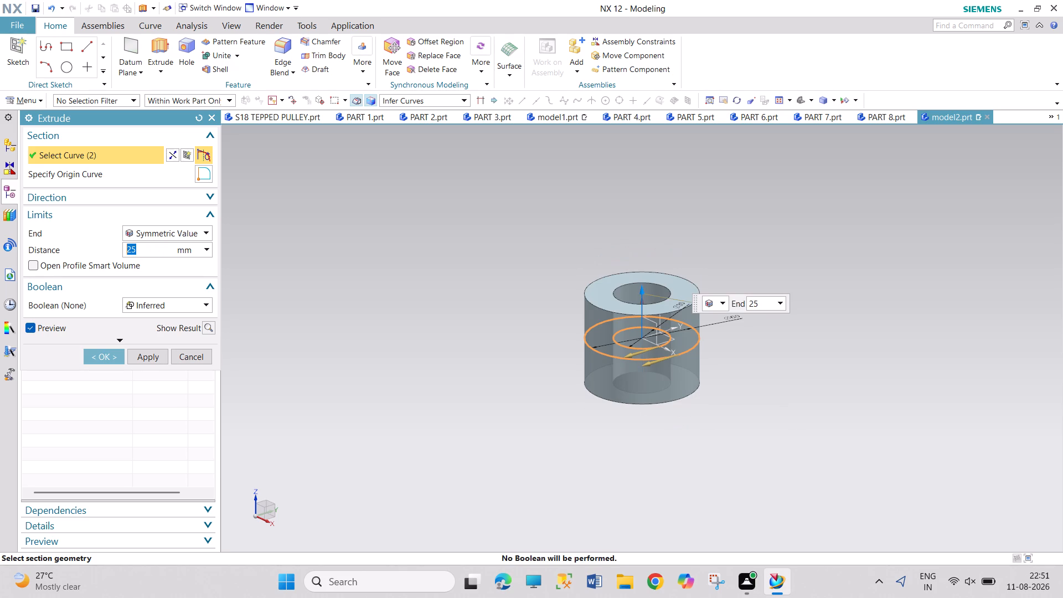
click(111, 357)
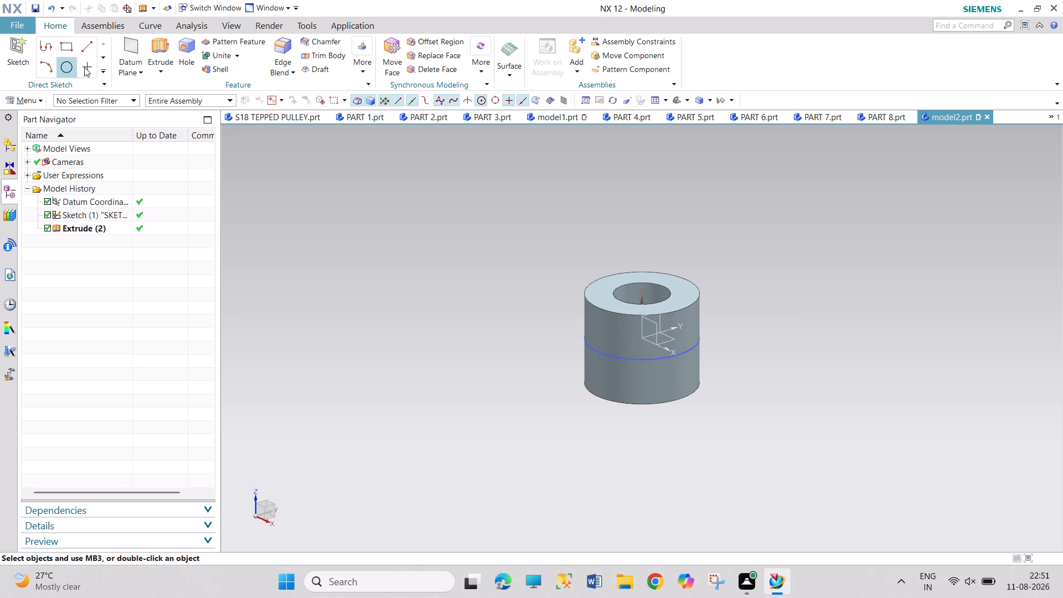
Start a new sketch in the task environment on the XY plane through the middle of the hollow cylinder.
click(23, 65)
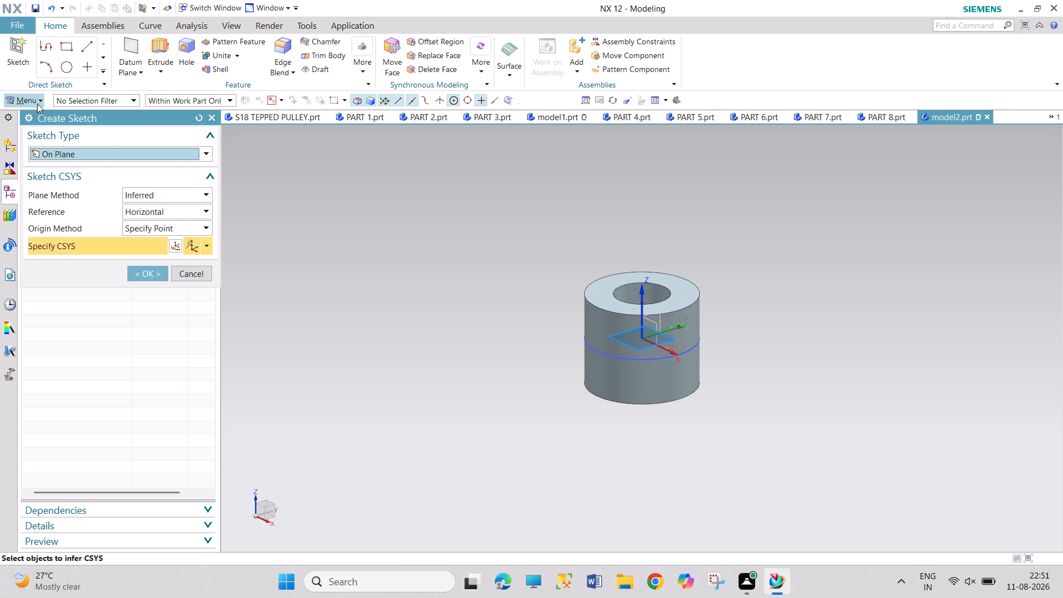
click(37, 103)
click(61, 153)
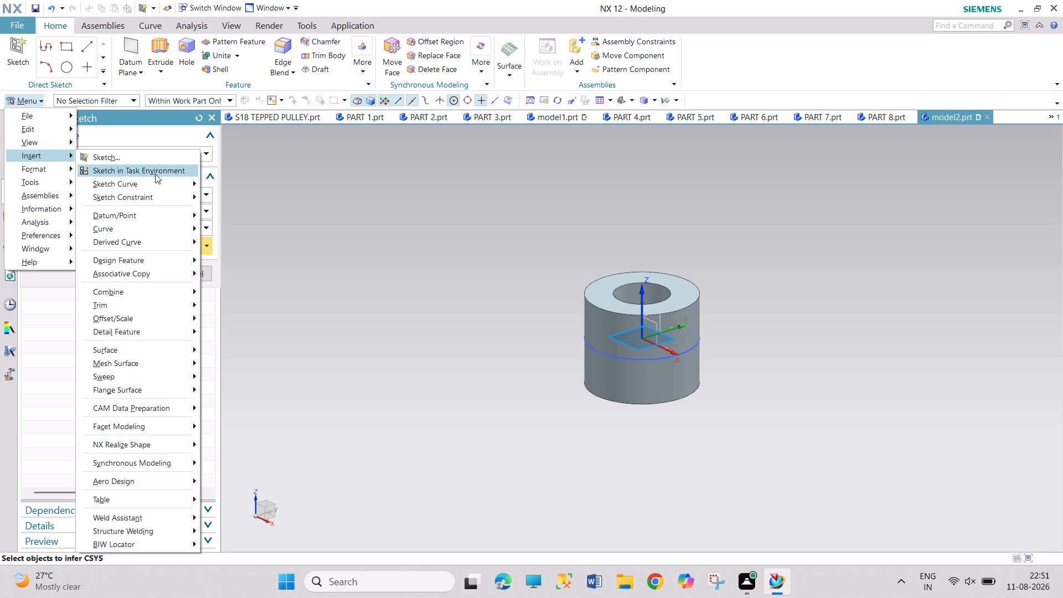
click(155, 174)
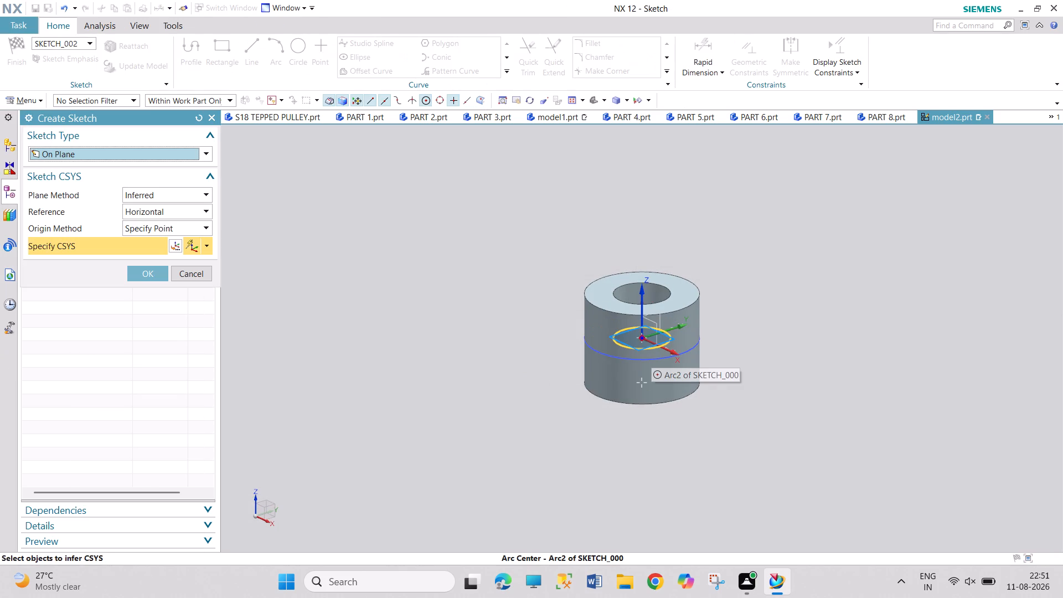
click(637, 336)
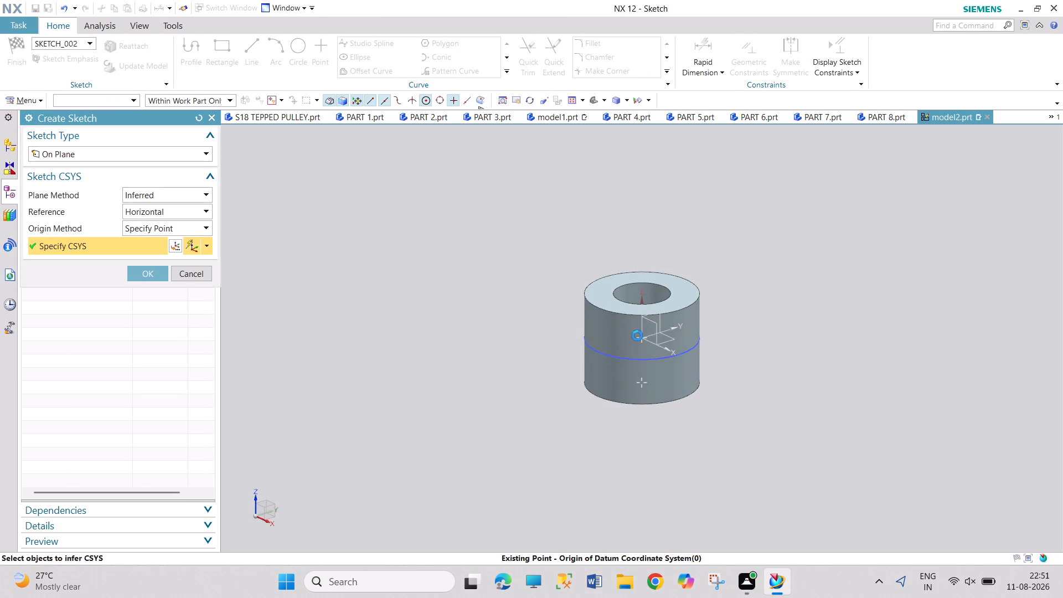
click(145, 275)
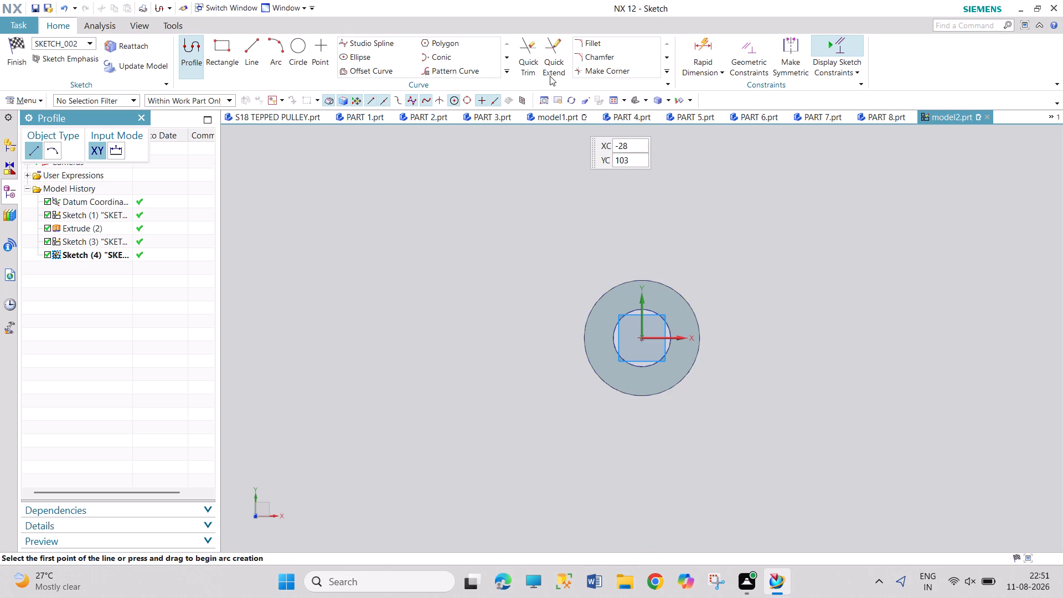
Project the cylinder's outer and inner circles onto the new sketch.
click(507, 69)
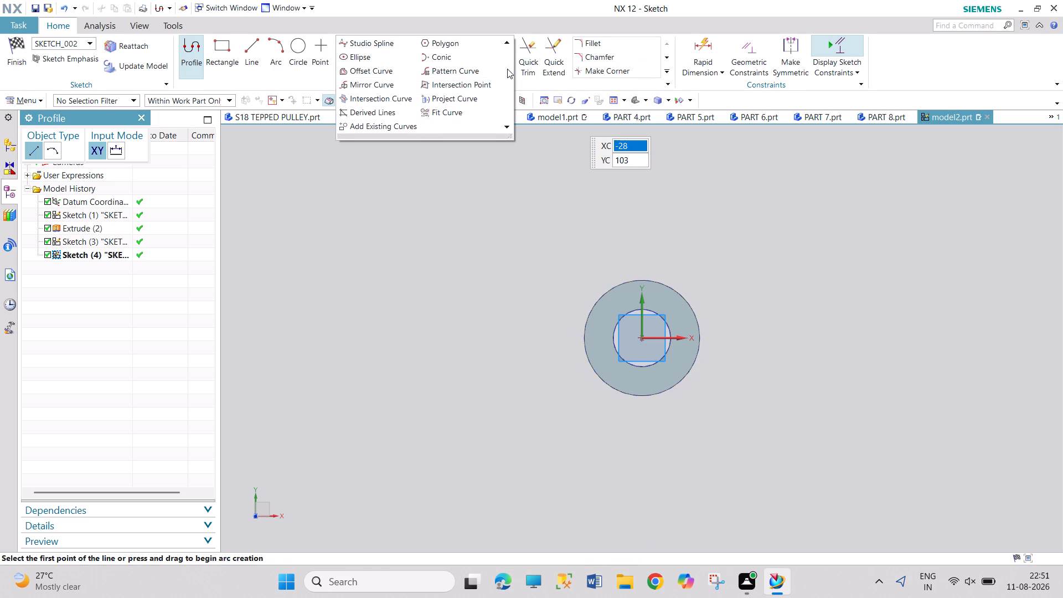
click(475, 98)
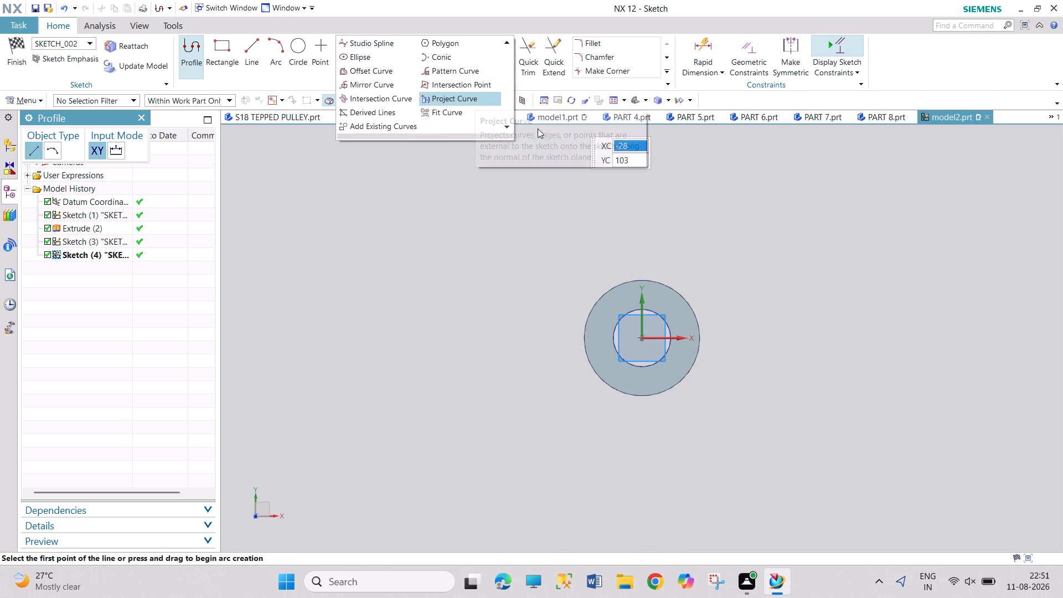
click(696, 322)
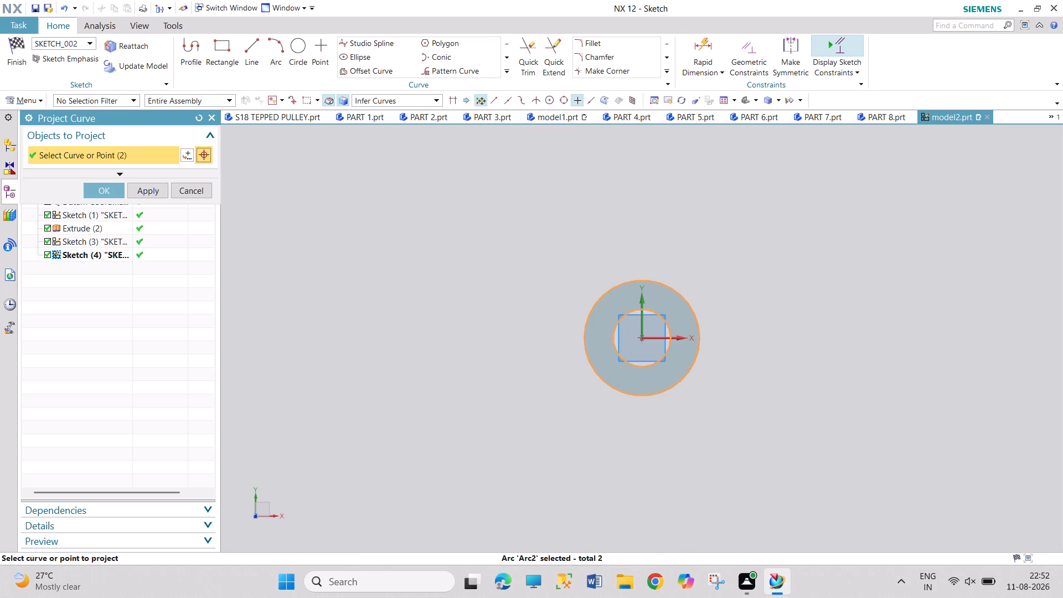
click(107, 190)
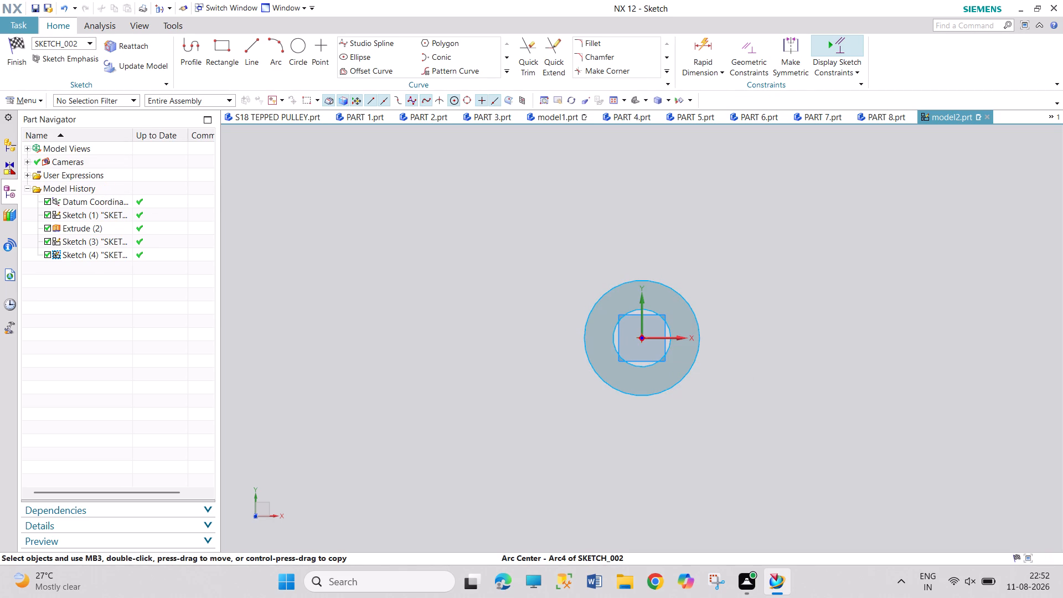
Convert the projected inner bore circle to a reference curve.
right_click(643, 365)
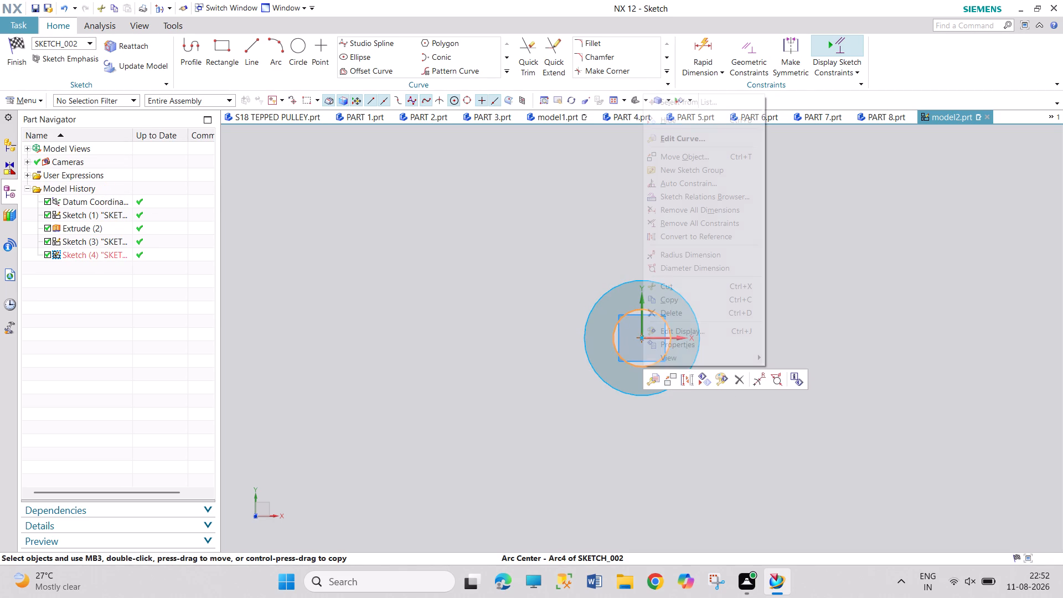
click(668, 233)
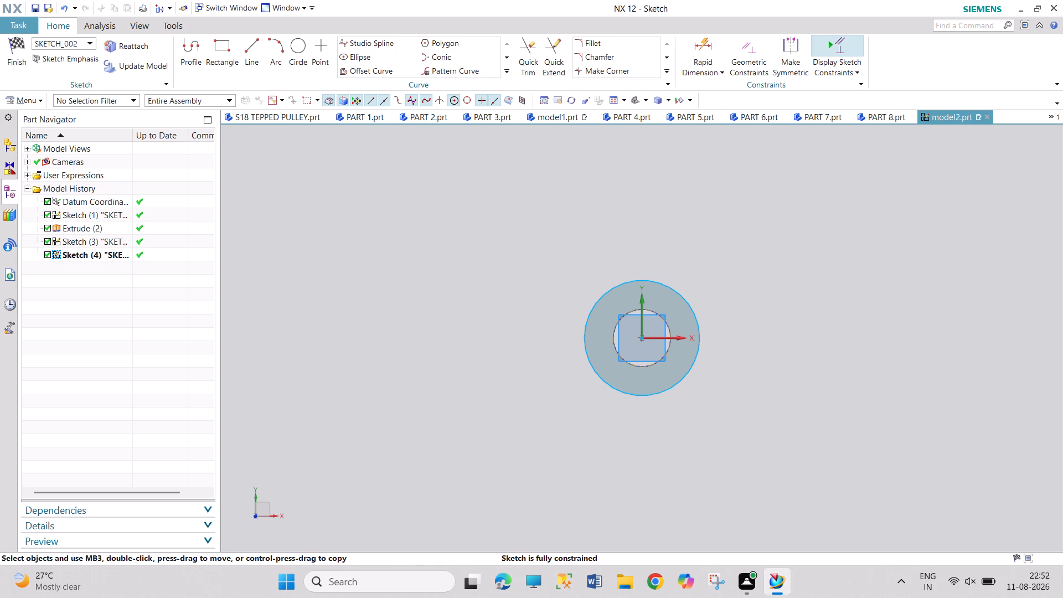
Draw three connected lines beside and below the cylinder: slanted about 60 mm, vertically down about 23 mm, and horizontal about 28.6 mm toward the Y axis.
scroll(646, 564, up, 4)
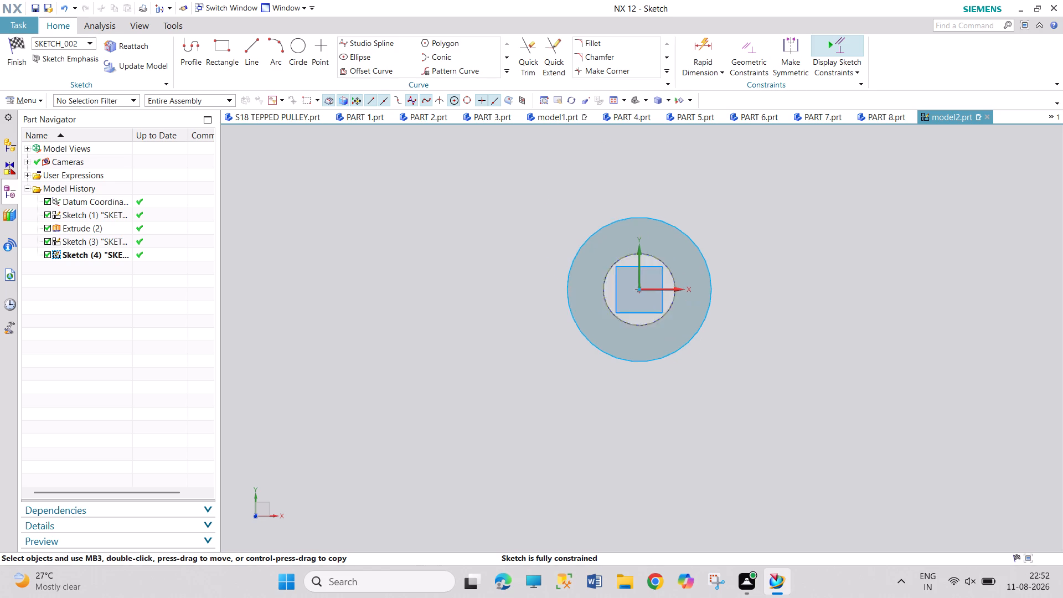
scroll(652, 532, down, 2)
scroll(652, 531, up, 3)
scroll(652, 531, down, 1)
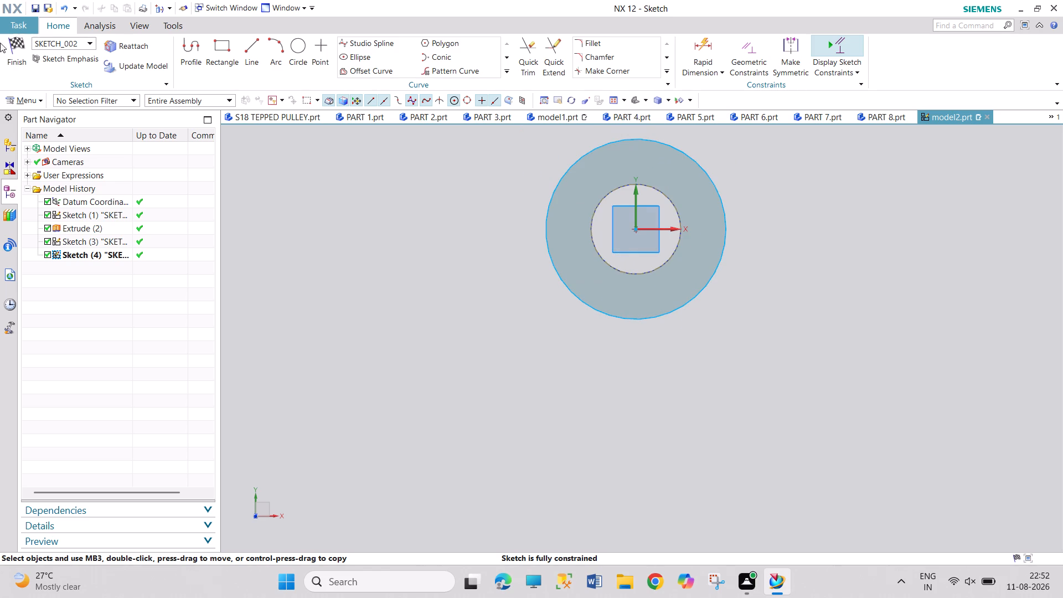
click(252, 50)
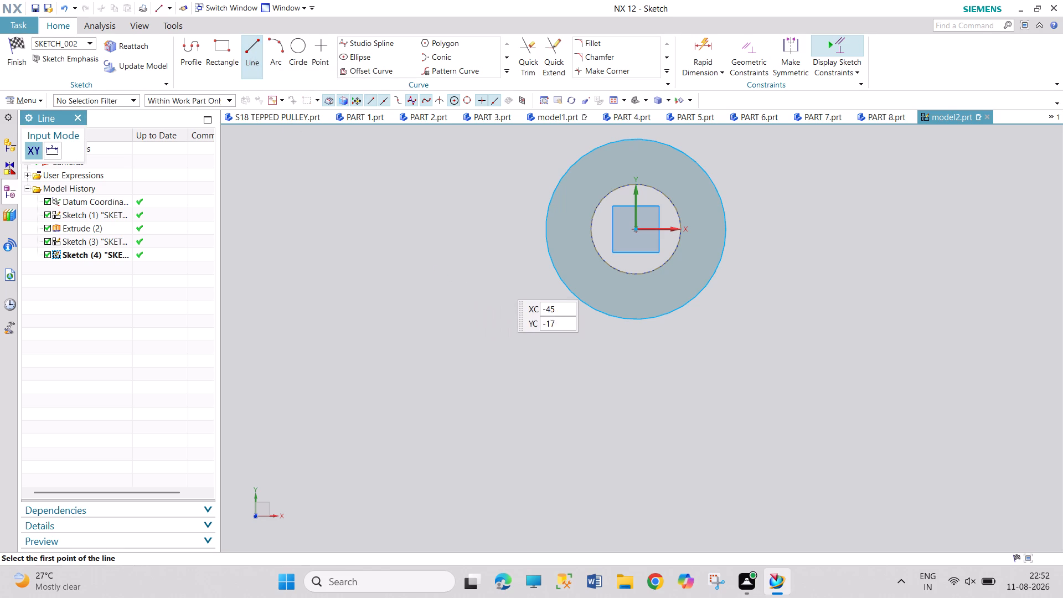
drag(517, 236, 523, 249)
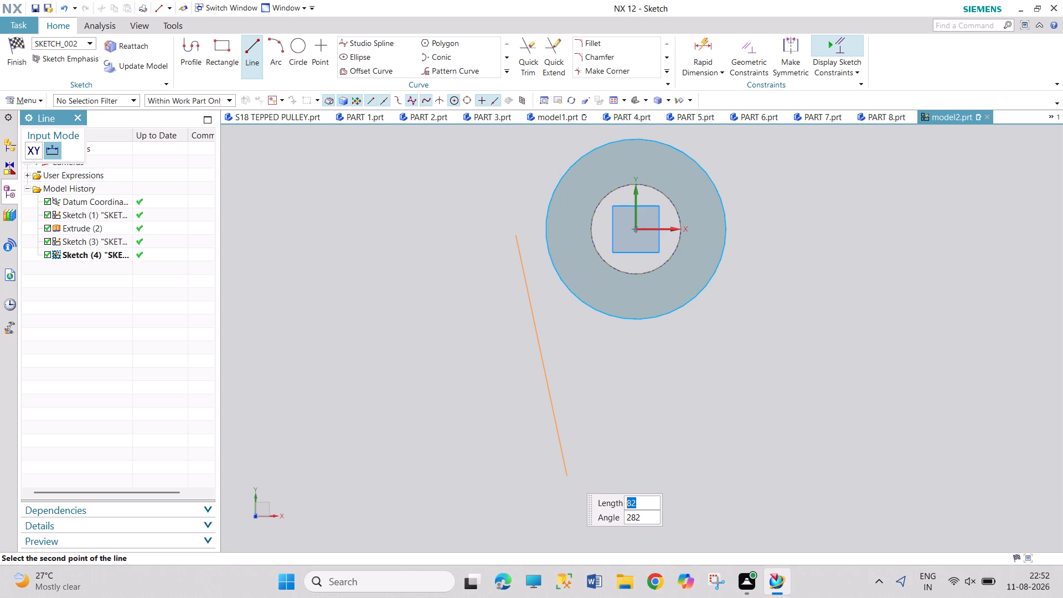
click(550, 411)
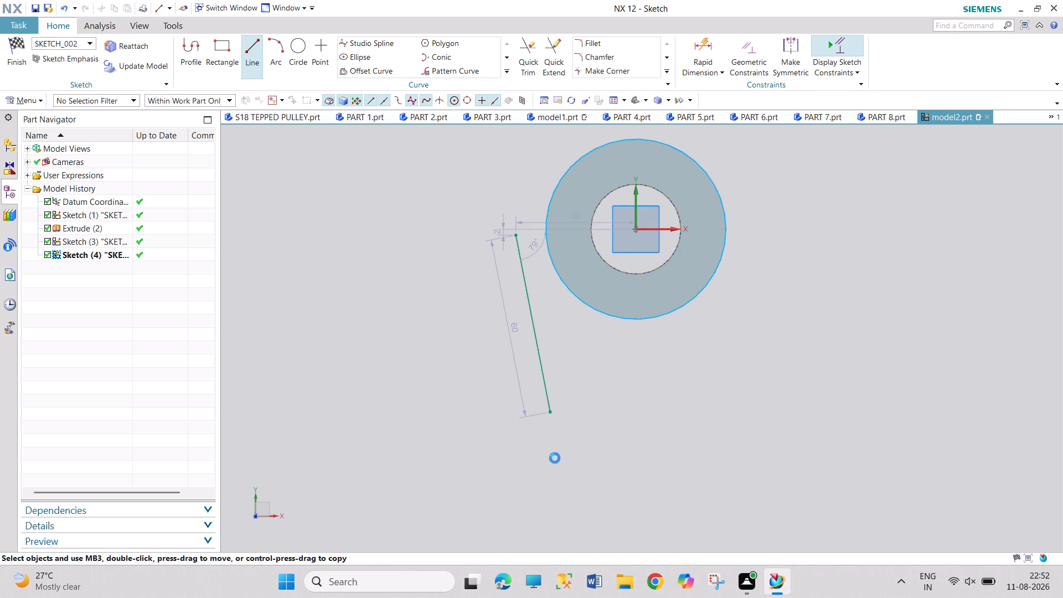
click(550, 413)
click(590, 448)
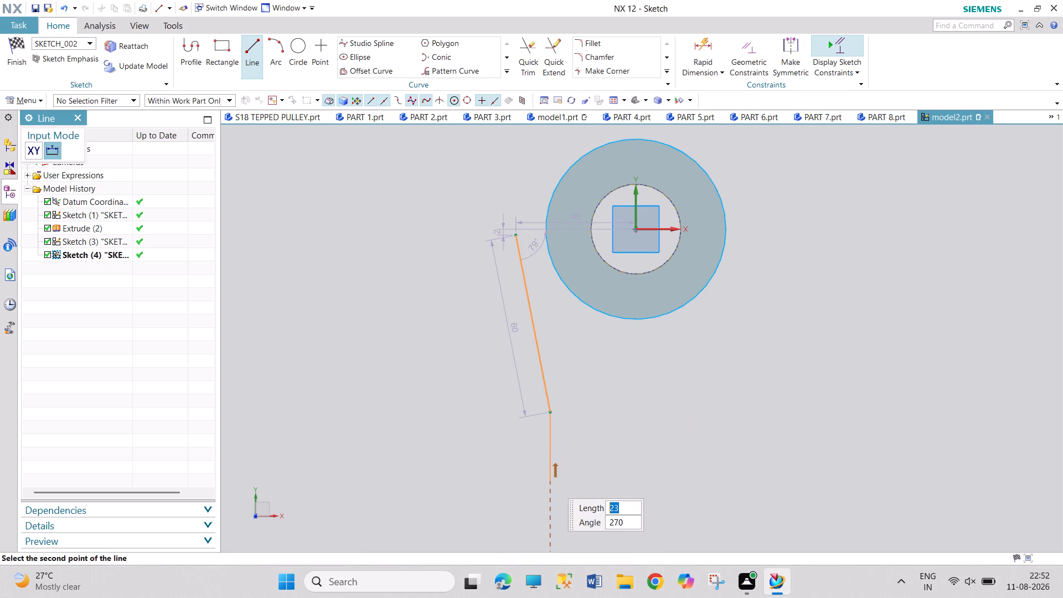
click(550, 480)
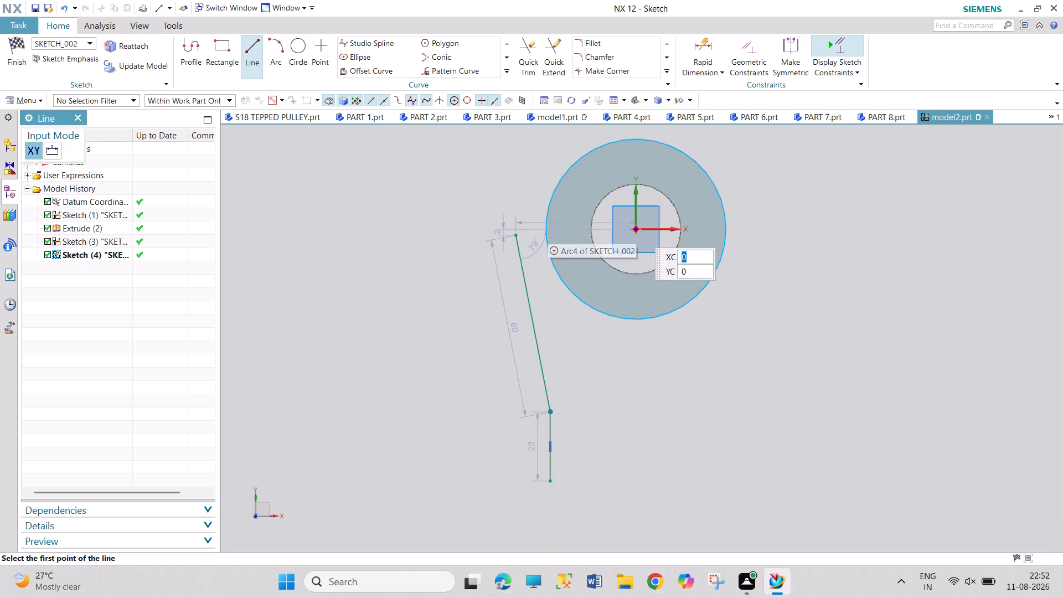
click(550, 481)
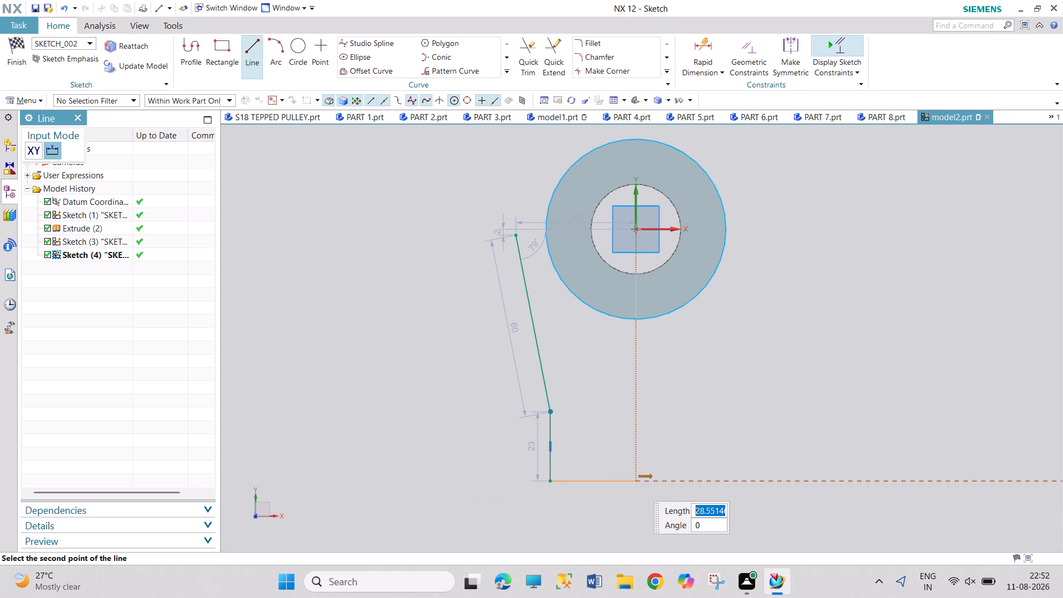
click(636, 483)
key(Escape)
key(Escape)
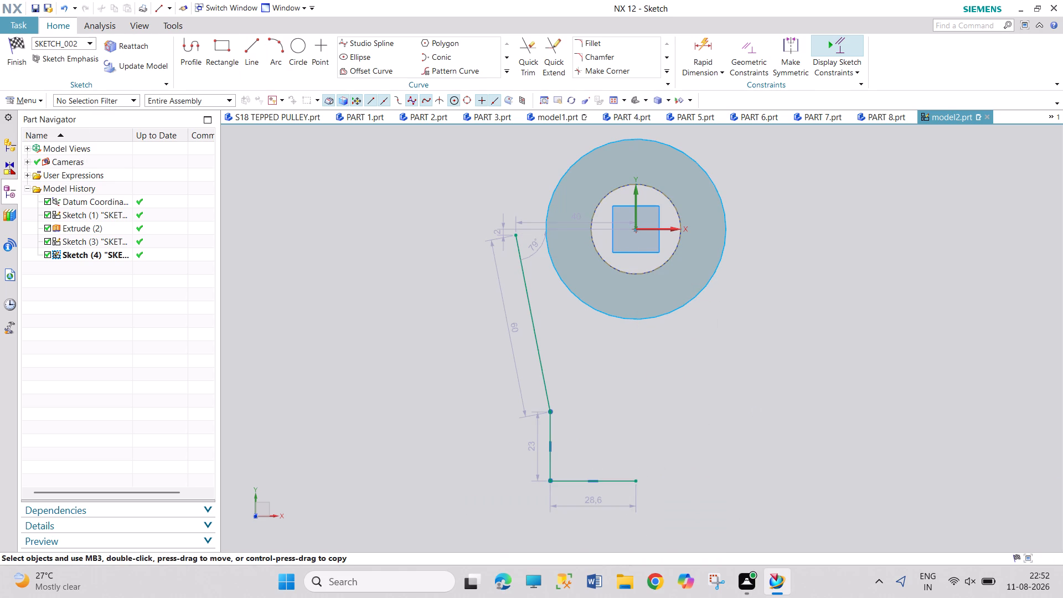
key(Escape)
key(Escape)
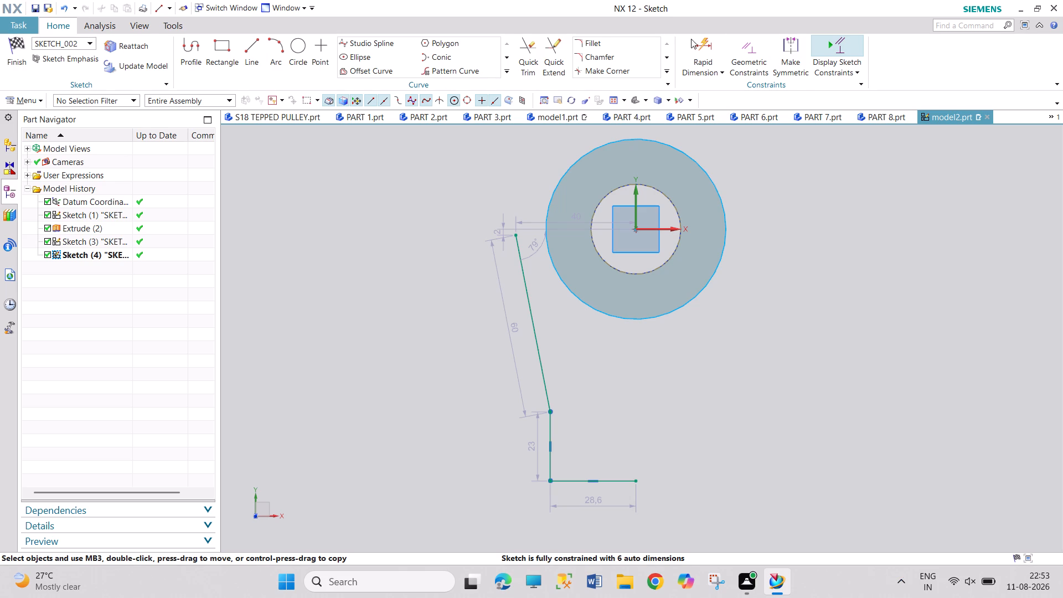
Apply a Tangent constraint between the slanted line and the projected outer circle.
click(742, 39)
click(515, 344)
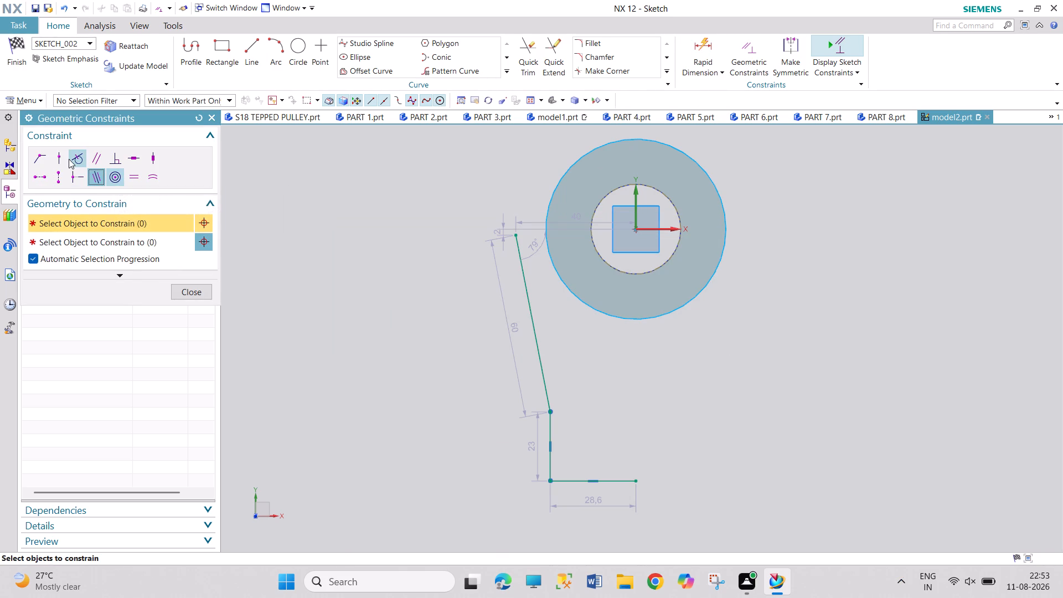
click(70, 158)
click(525, 286)
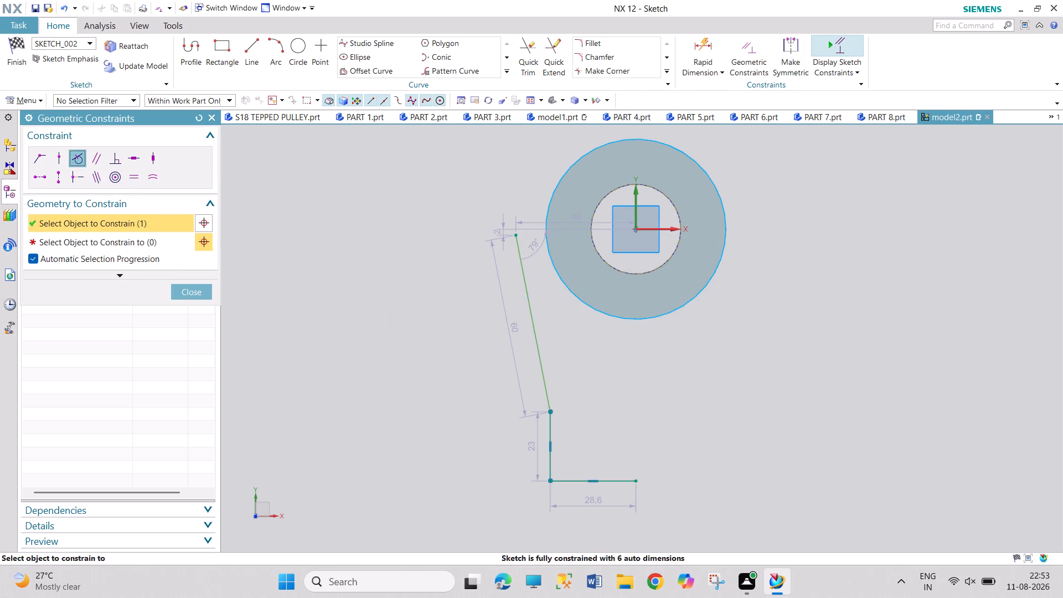
click(559, 281)
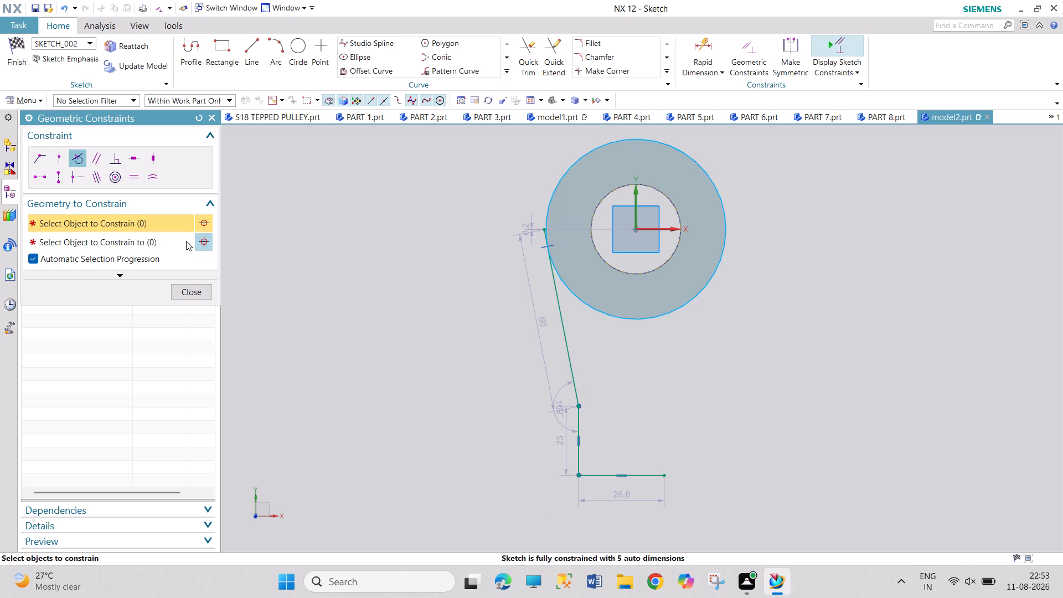
Apply a Point on Curve constraint placing the slanted line's upper endpoint on the outer circle.
click(45, 161)
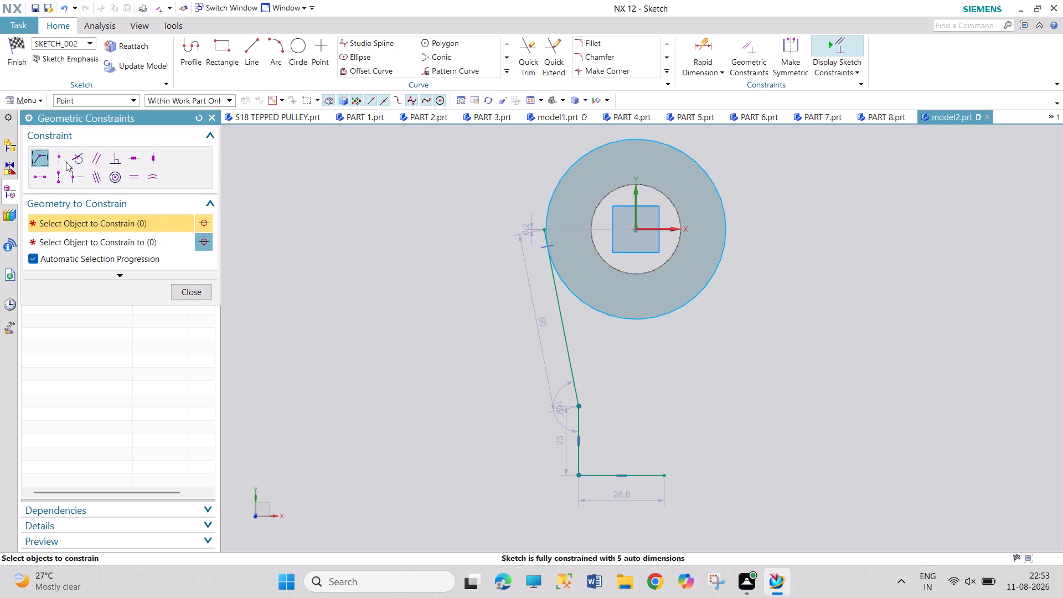
click(59, 158)
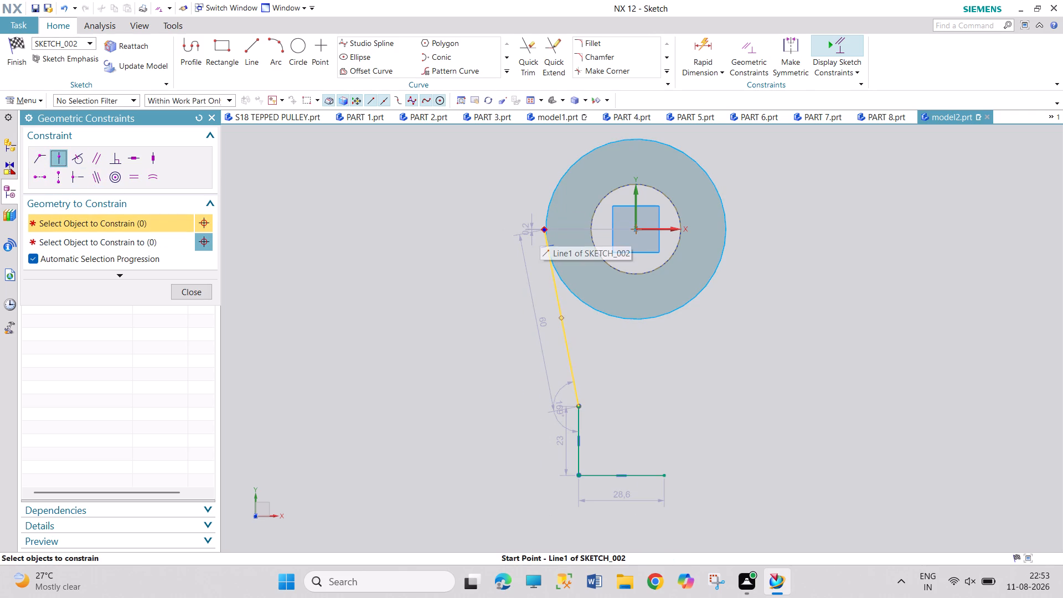
click(542, 230)
click(546, 205)
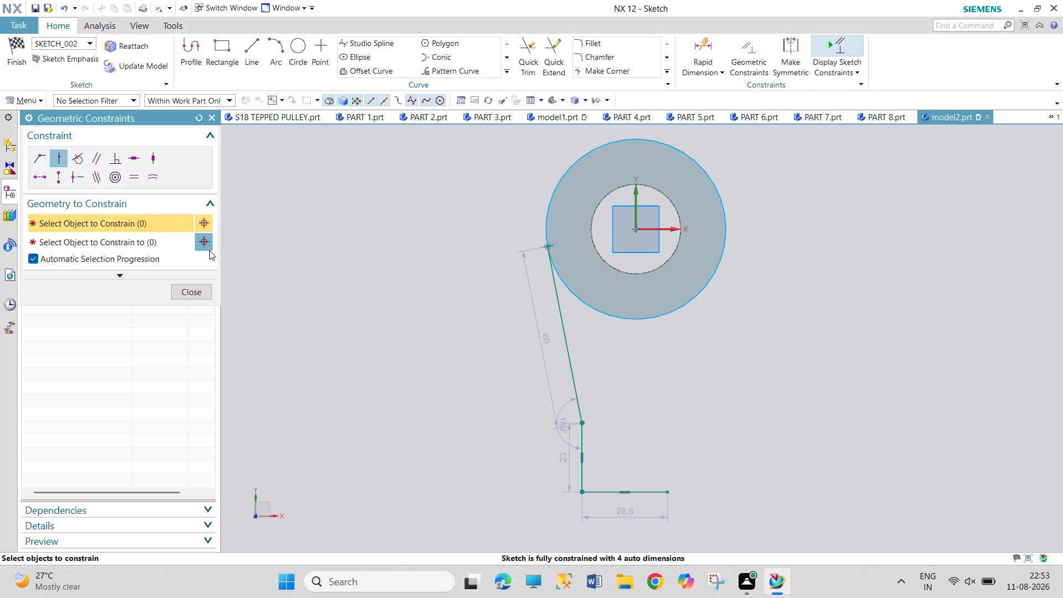
click(194, 291)
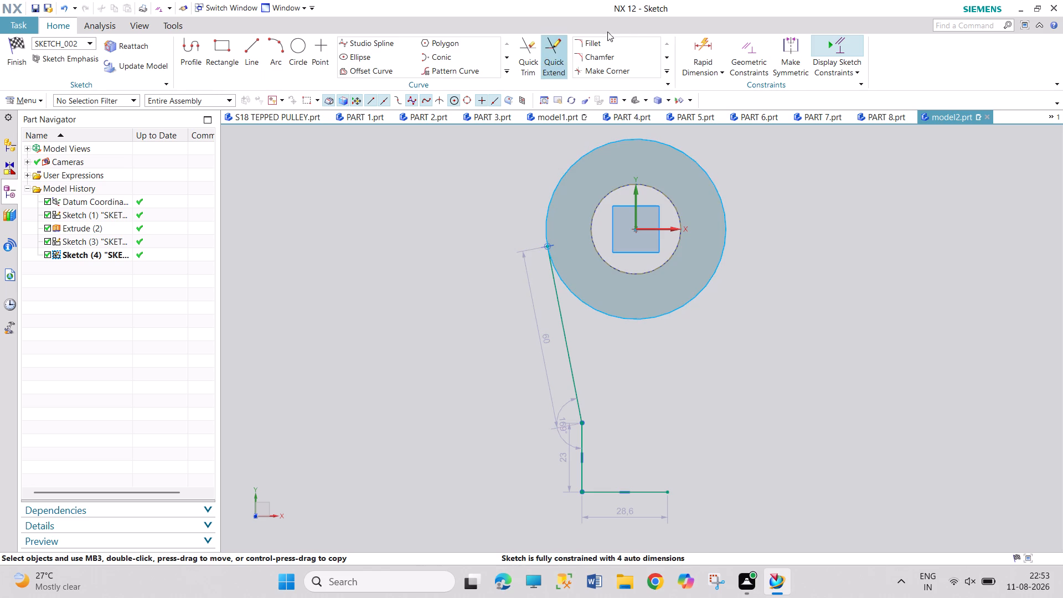
Dimension the vertical distance from the X axis to the bottom horizontal line as 110+12.5 mm.
click(714, 42)
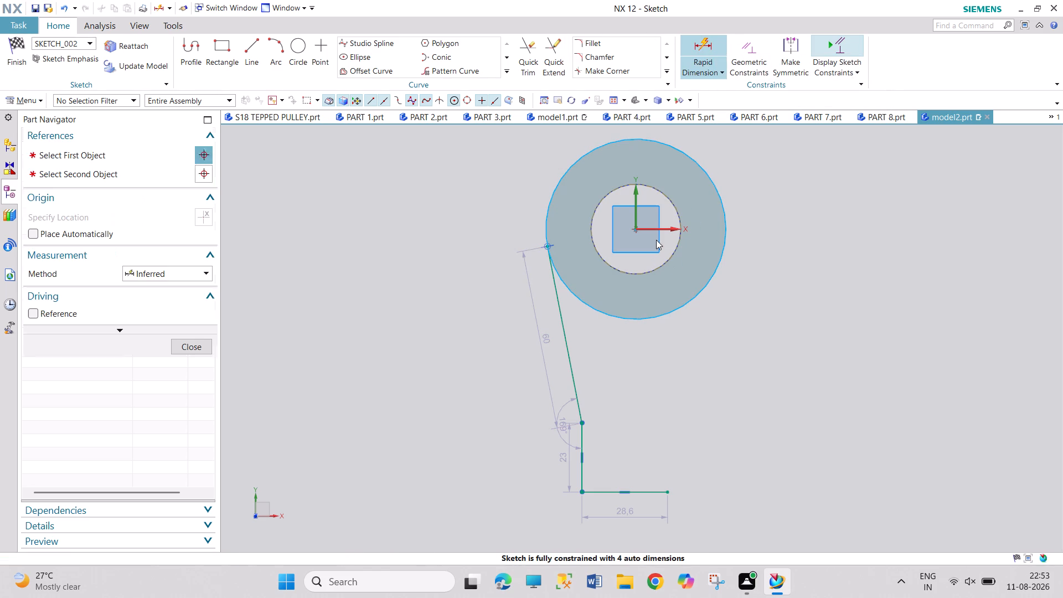
click(667, 227)
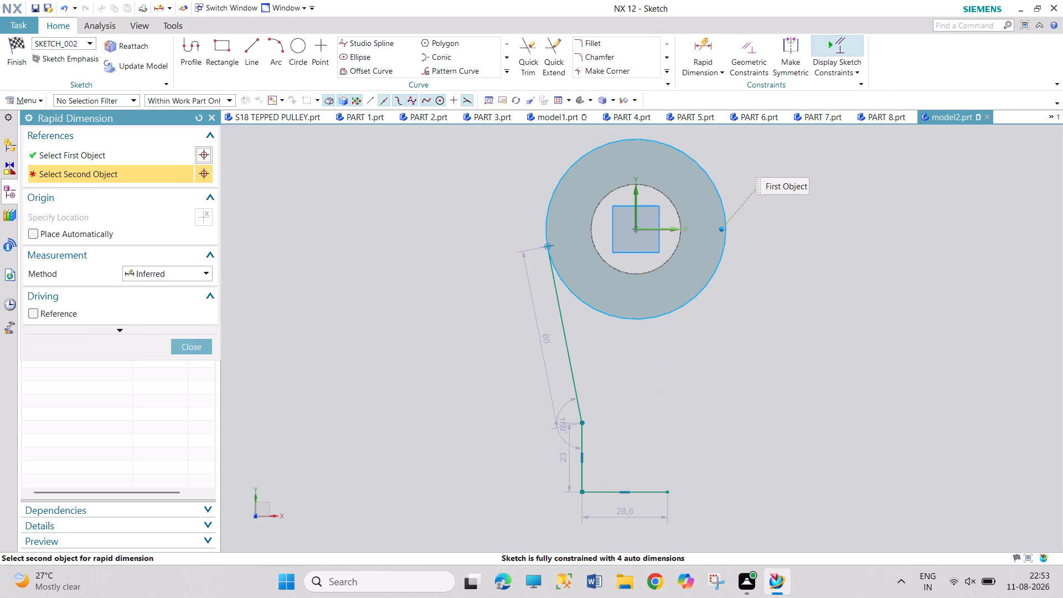
drag(647, 491, 643, 482)
click(388, 313)
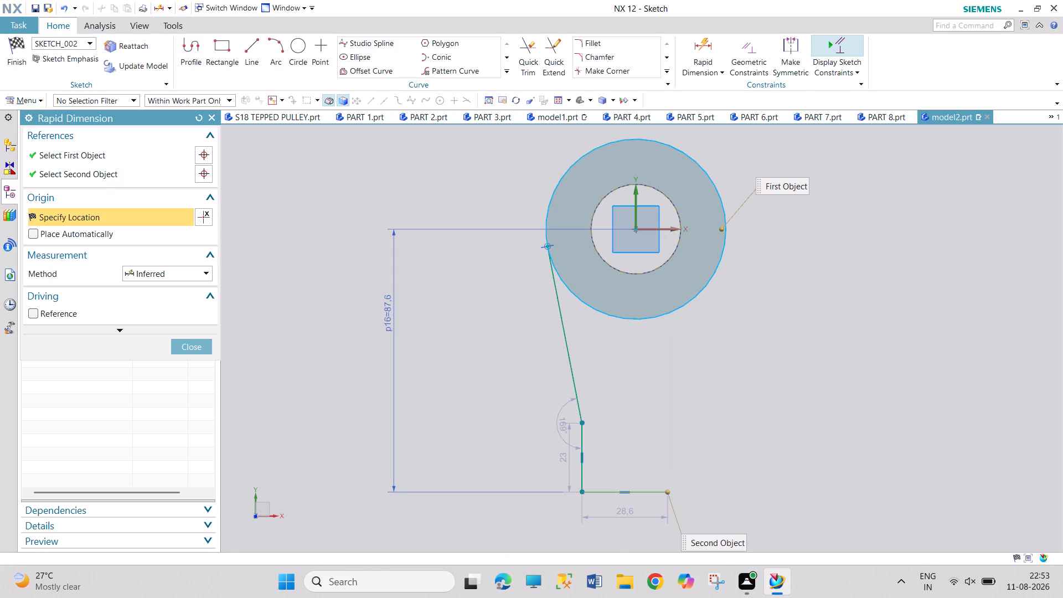
text(110)
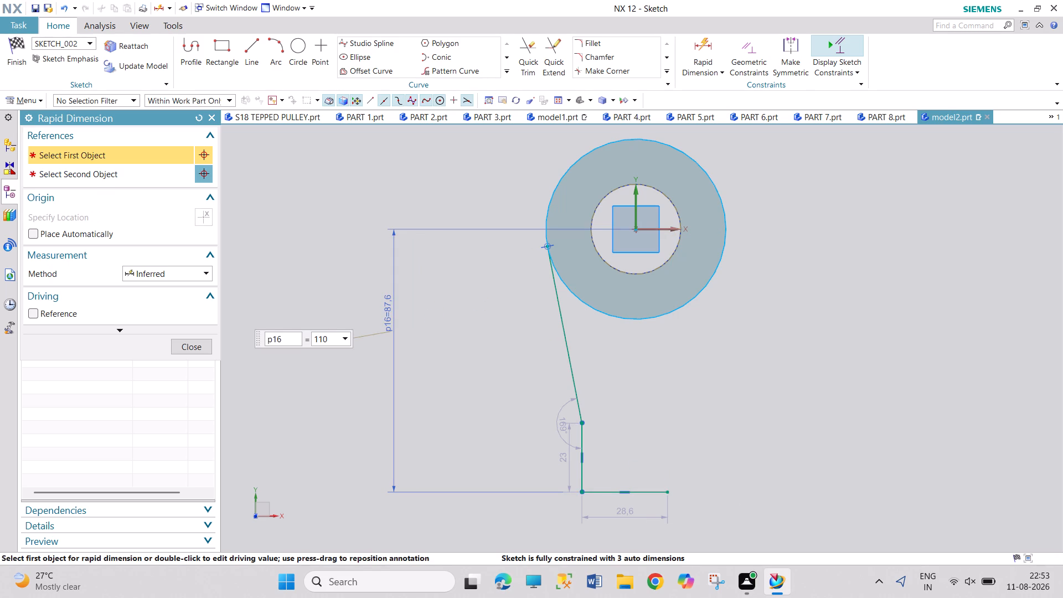
key(plus)
text(12.5)
key(Return)
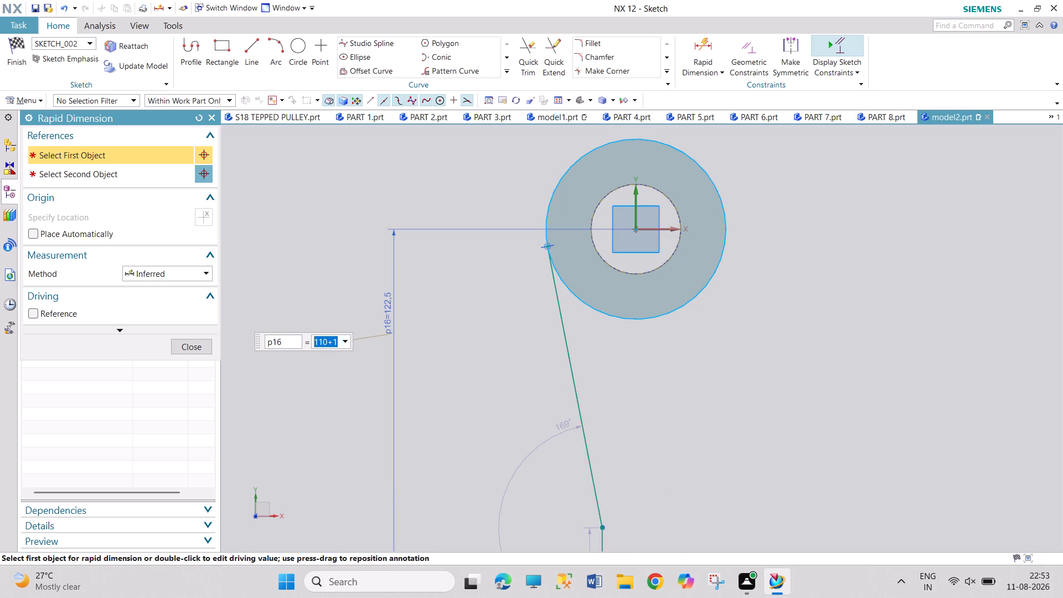
click(202, 346)
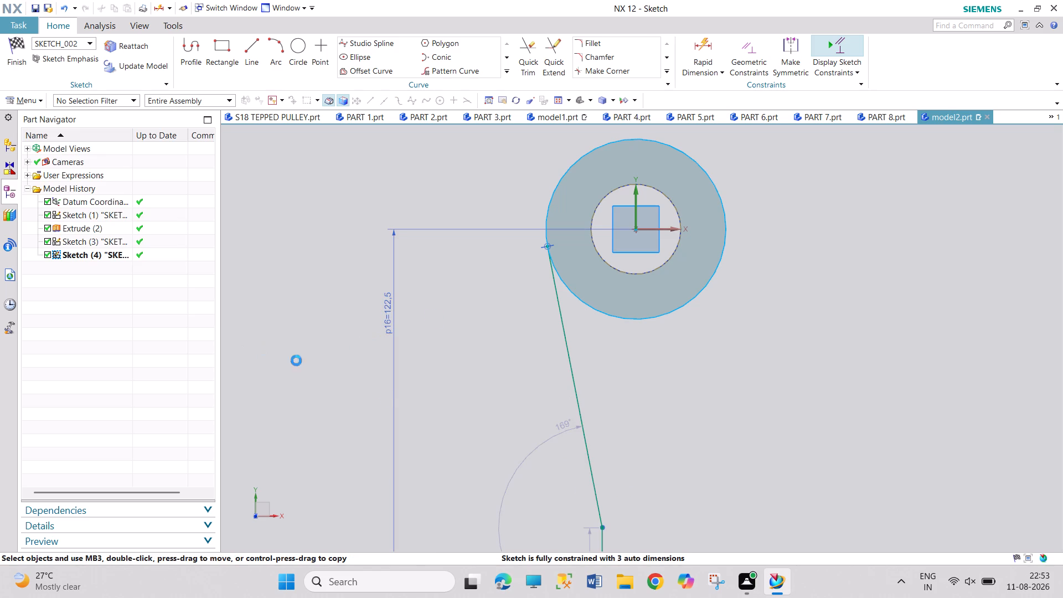
Set the short vertical line's length to 25 mm.
scroll(752, 464, down, 1)
scroll(741, 487, up, 2)
scroll(740, 488, down, 2)
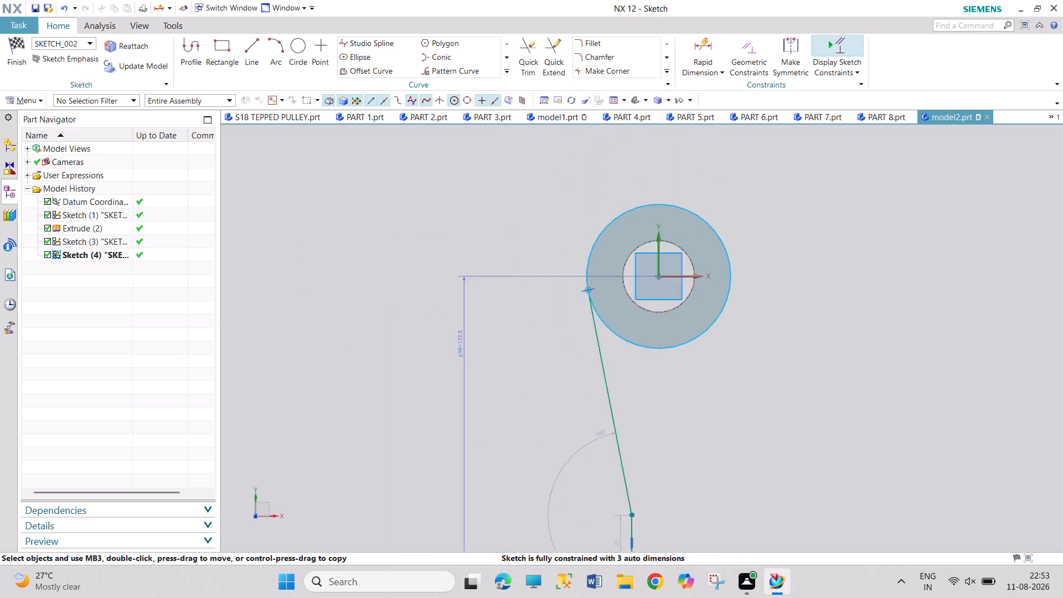
scroll(740, 488, down, 4)
scroll(747, 551, up, 3)
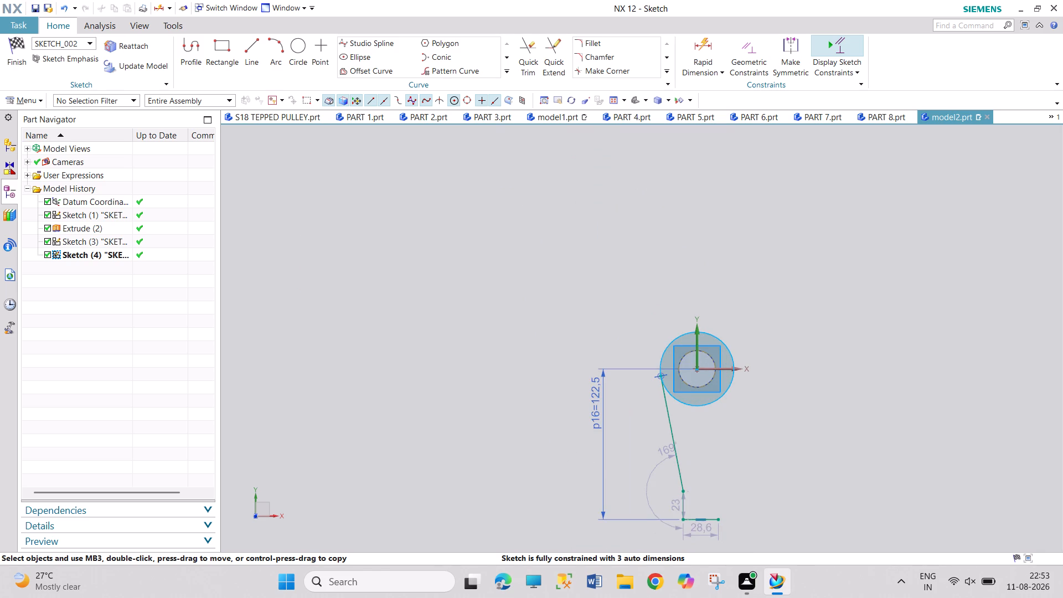
scroll(726, 545, up, 3)
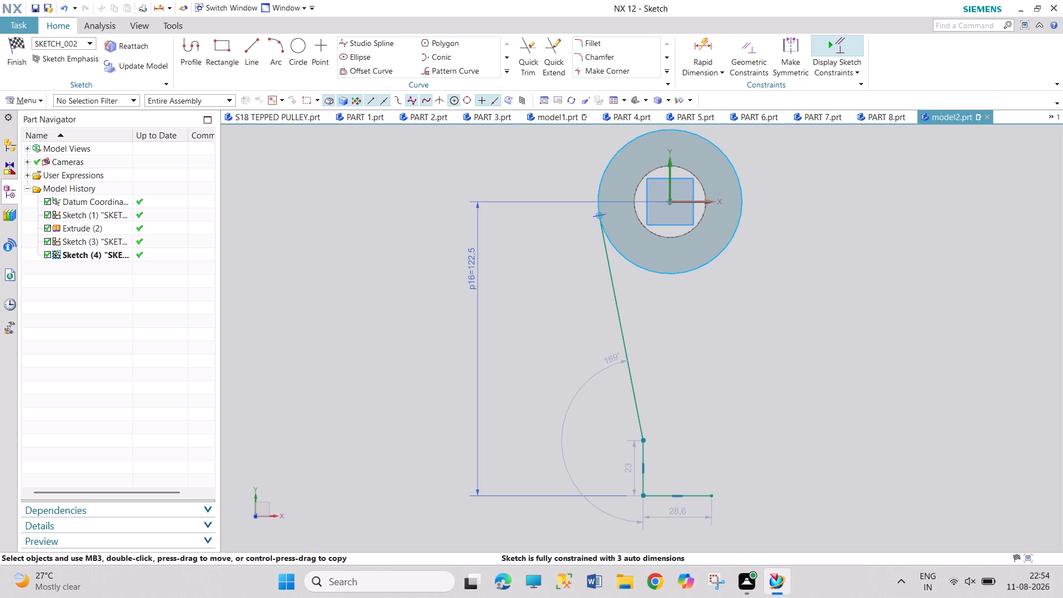
double_click(628, 473)
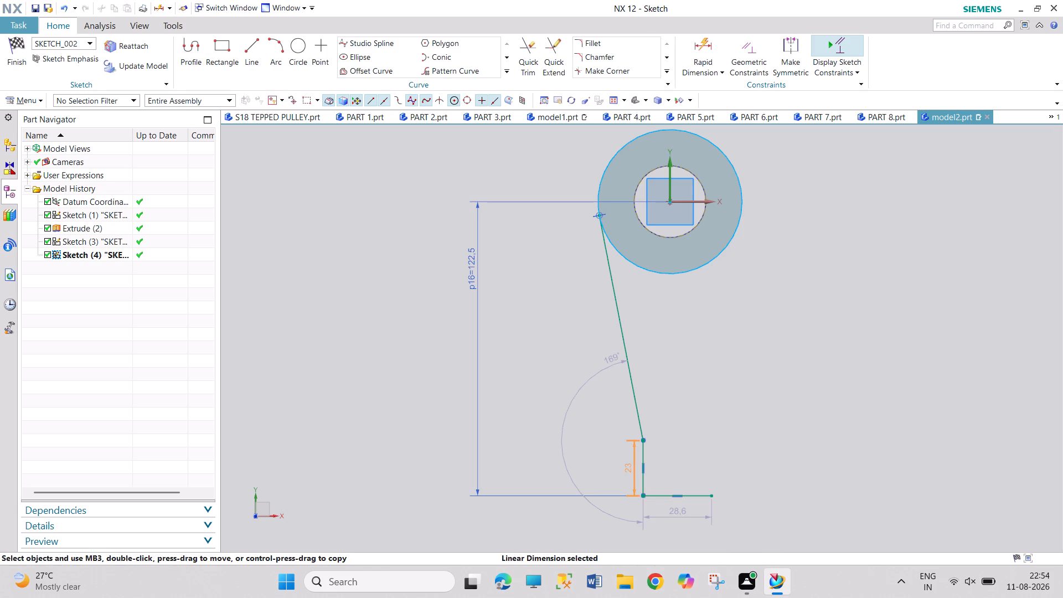
double_click(628, 473)
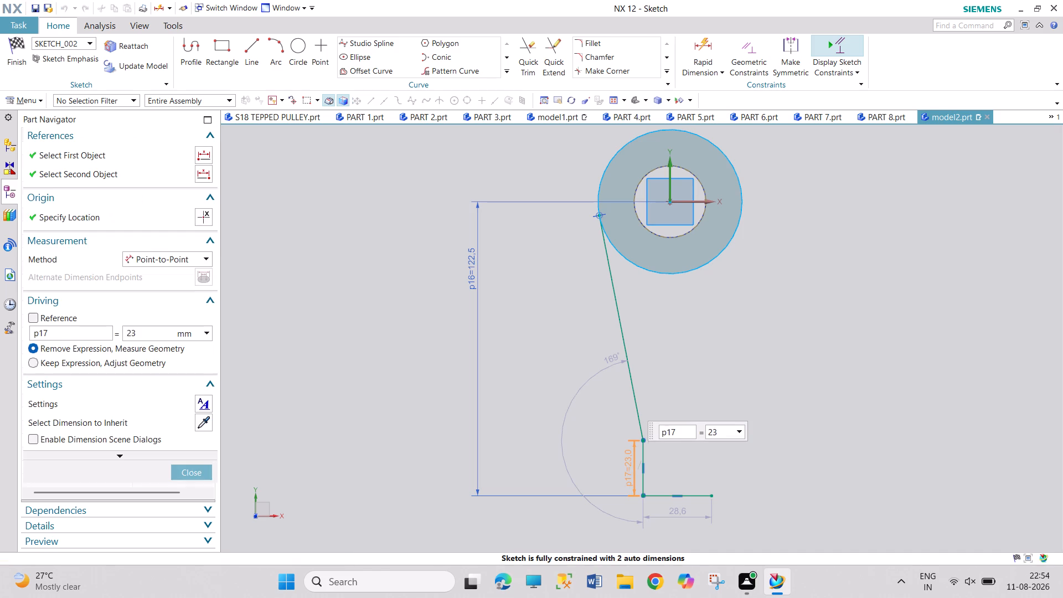
text(25)
key(Return)
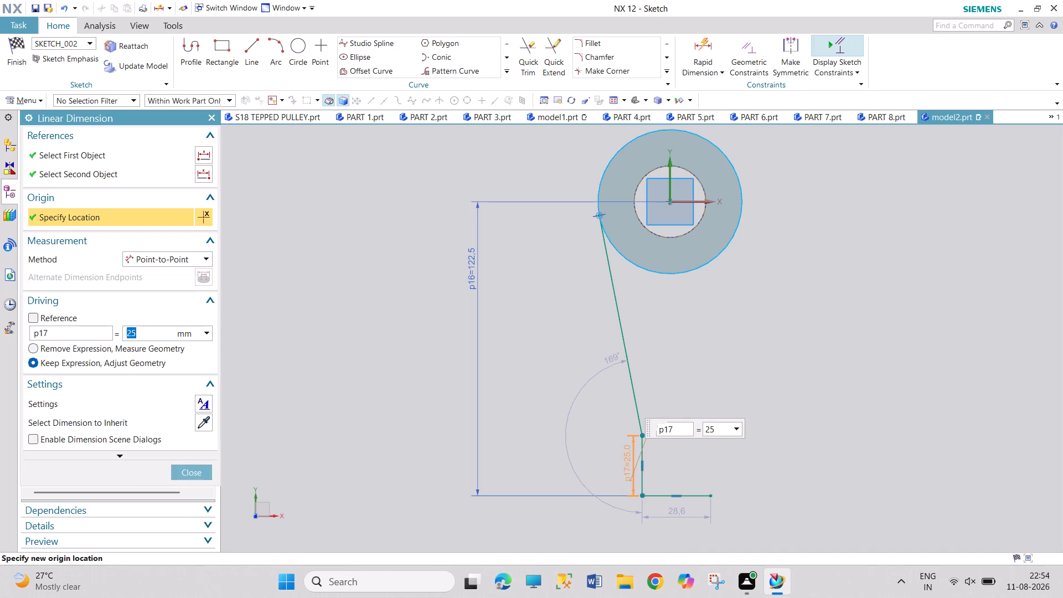
key(Escape)
key(Escape)
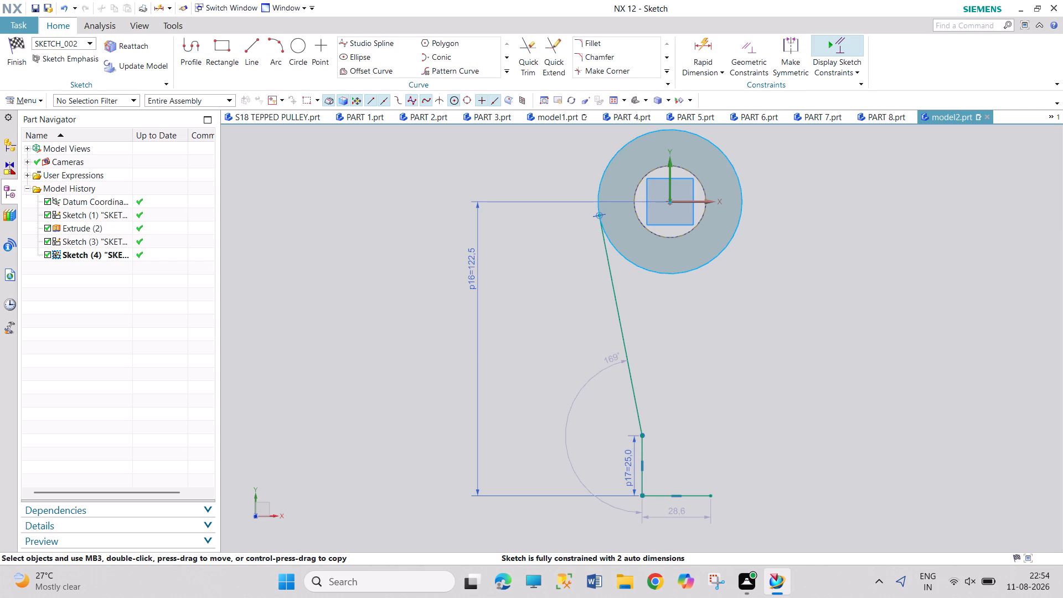
Set the bottom horizontal line's length to 30 mm.
double_click(677, 512)
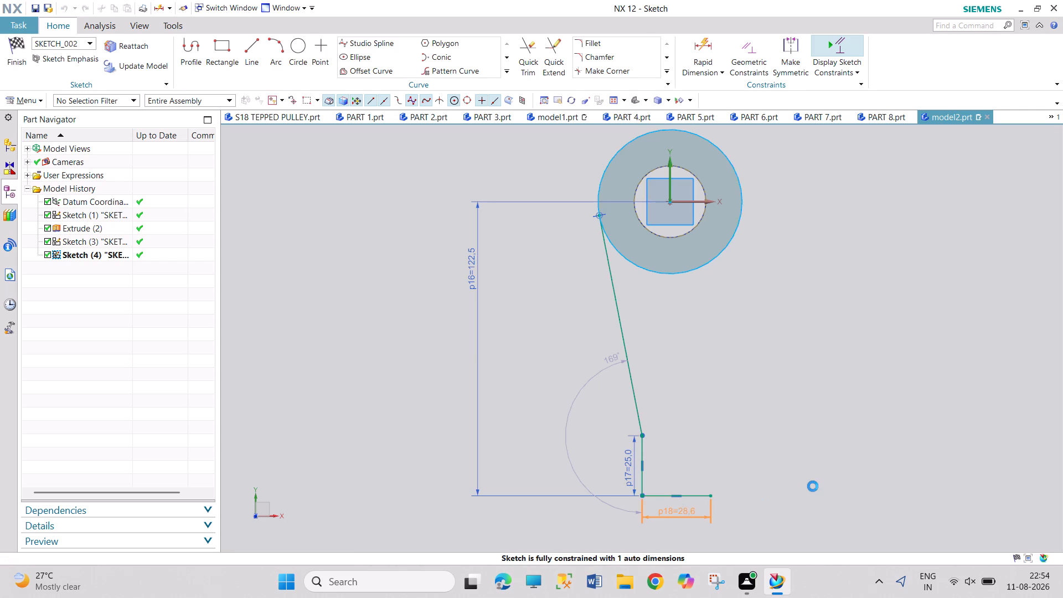
text(30)
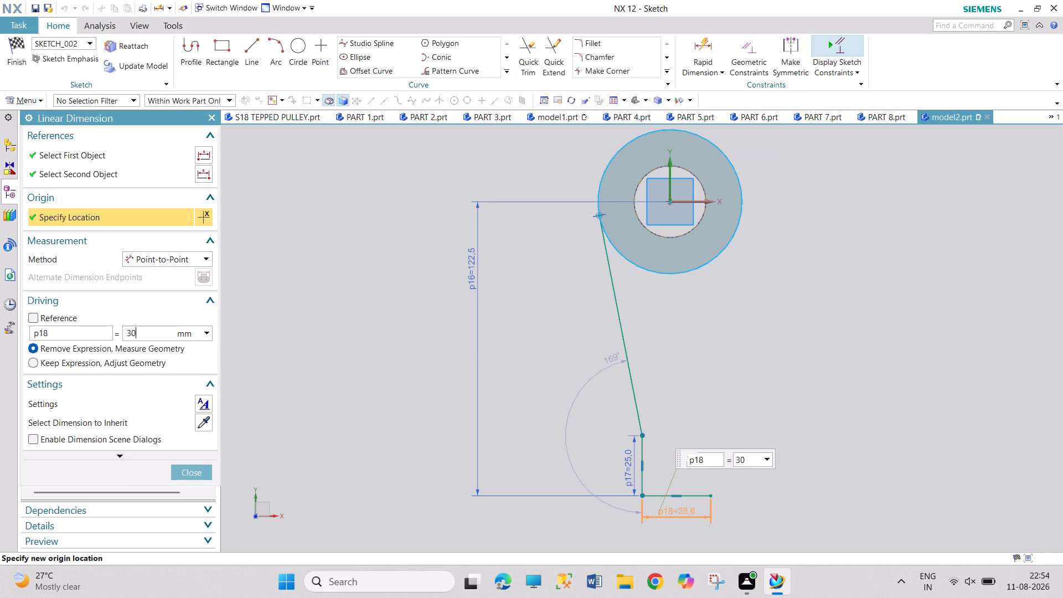
key(Return)
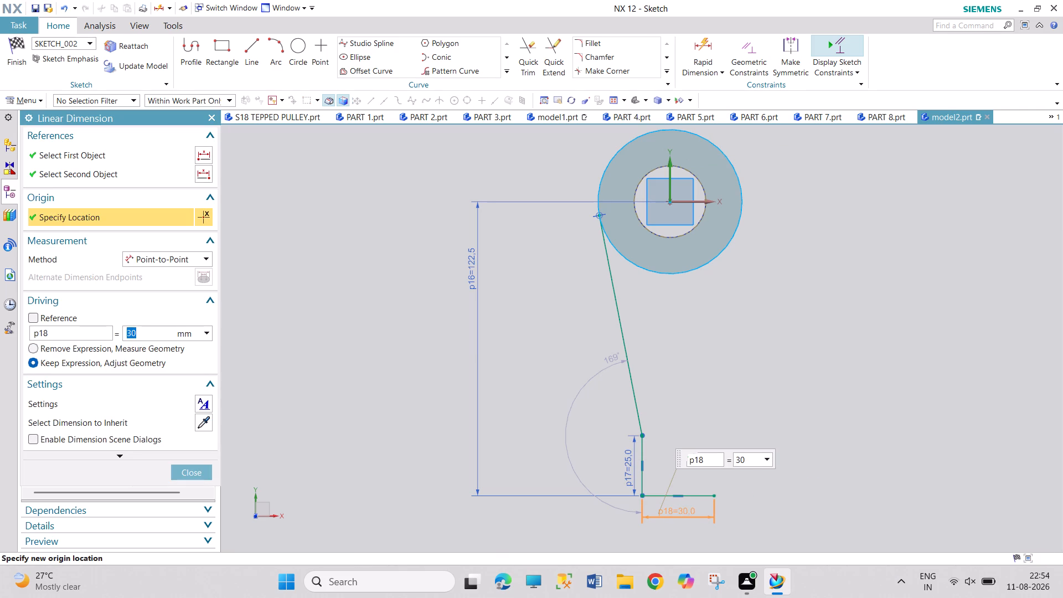
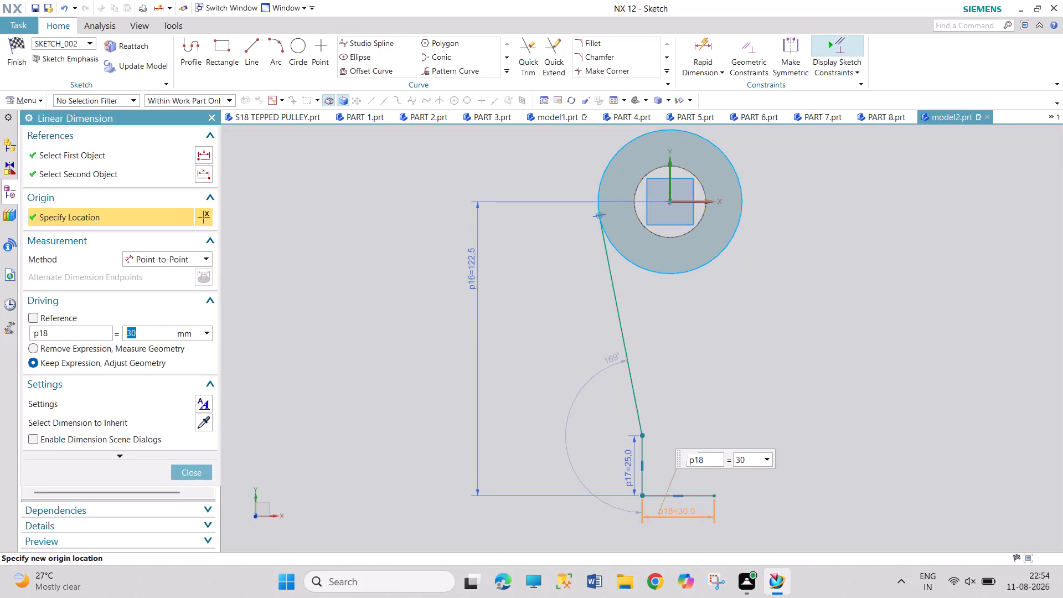
Mirror the slanted line, short vertical line and bottom horizontal line about the sketch's vertical axis.
click(213, 114)
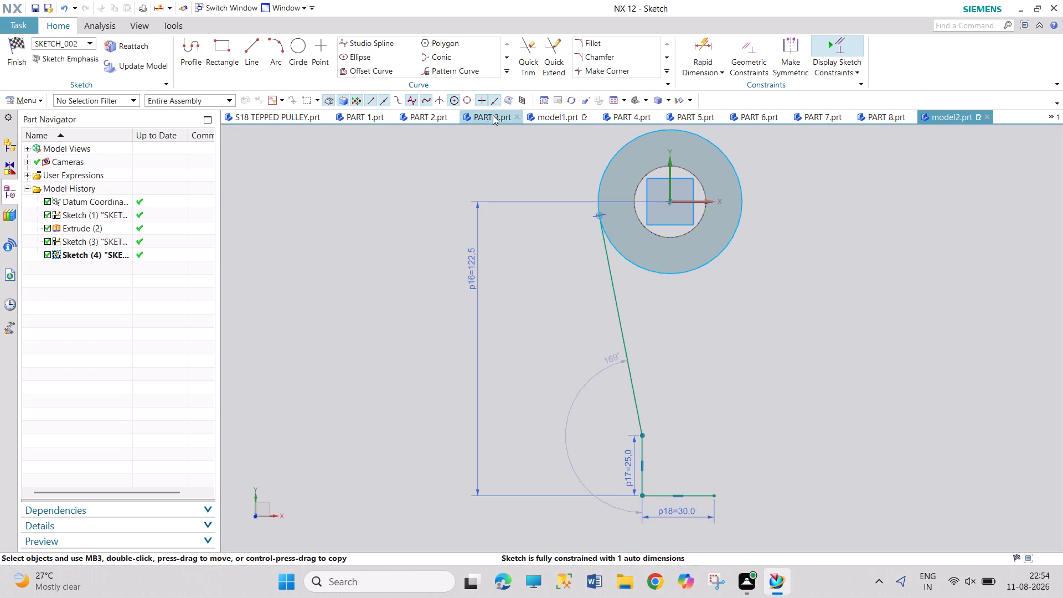
click(508, 72)
click(389, 89)
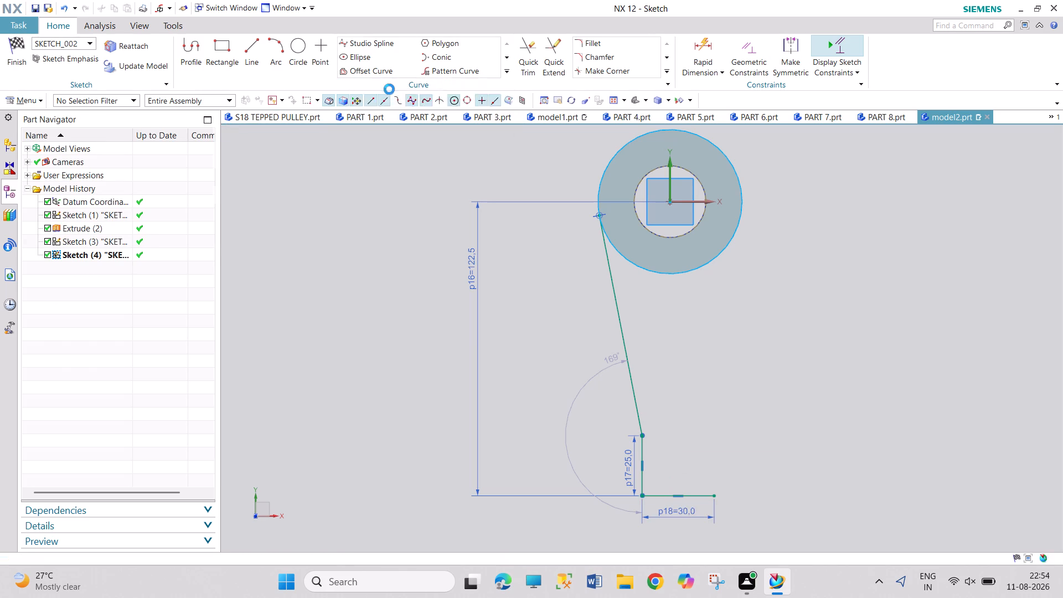
click(621, 330)
click(642, 478)
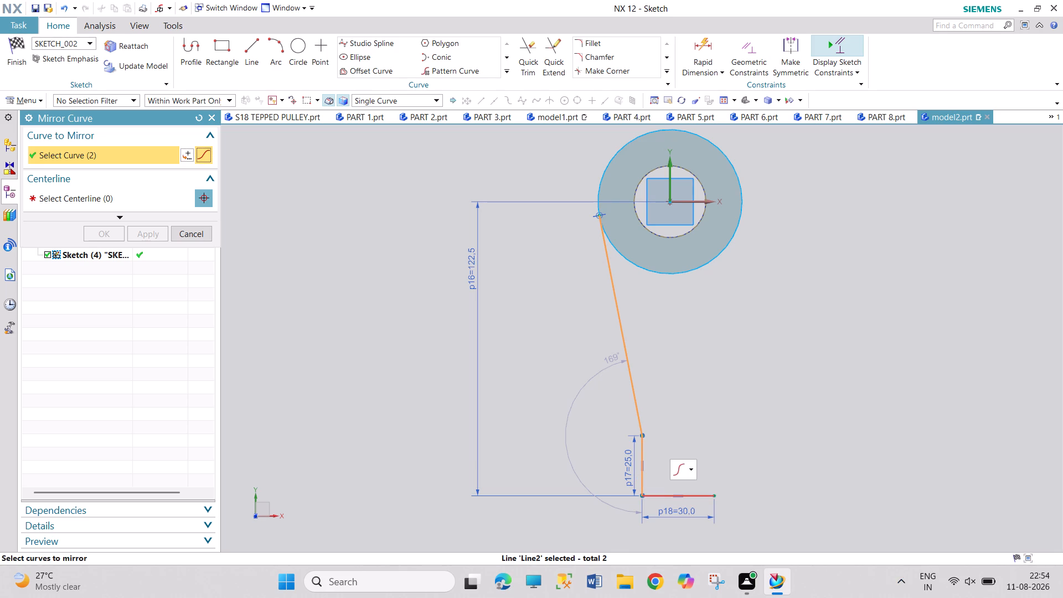
click(671, 497)
click(110, 199)
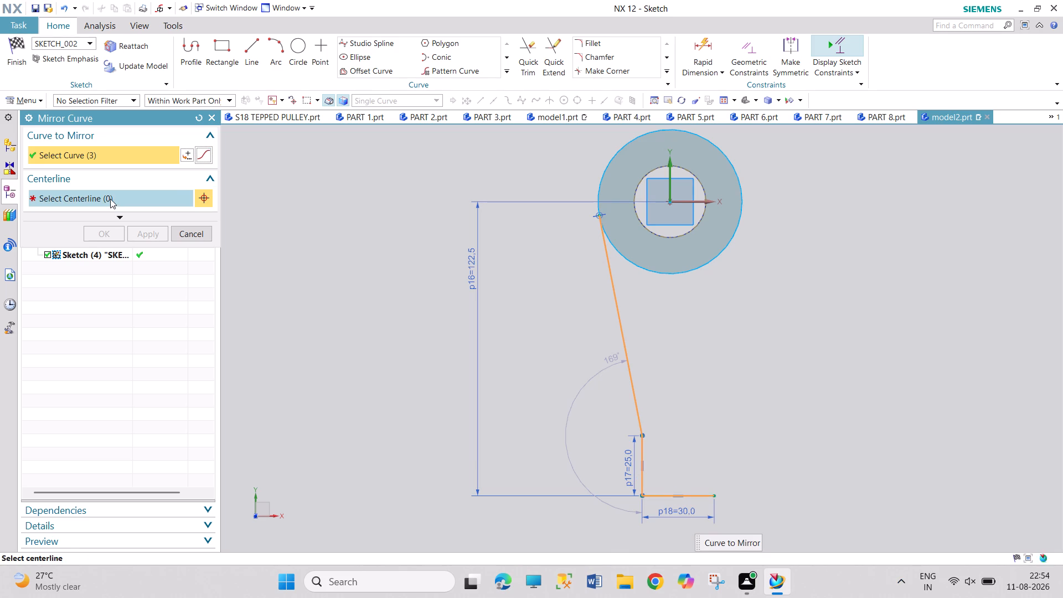
click(670, 175)
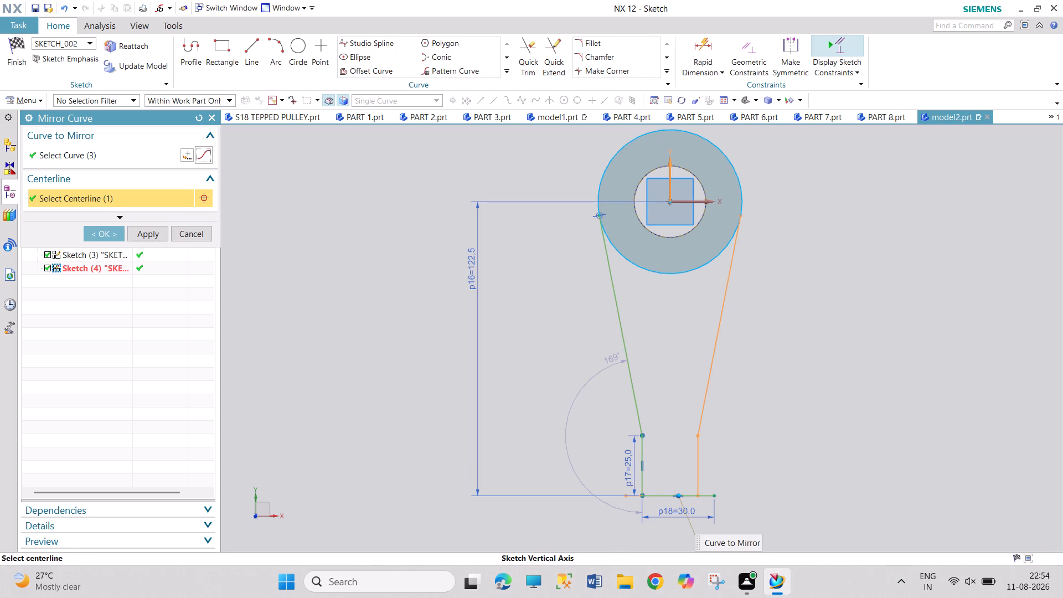
click(116, 231)
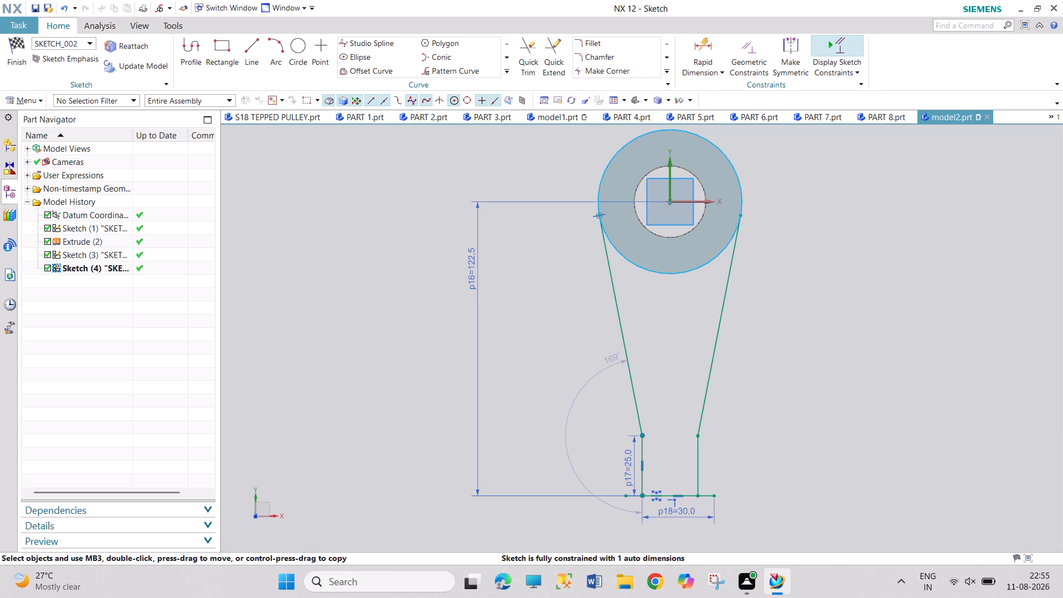
Apply a Coincident constraint joining the bottom horizontal line's free endpoint to the mirrored vertical line's lower endpoint.
click(754, 53)
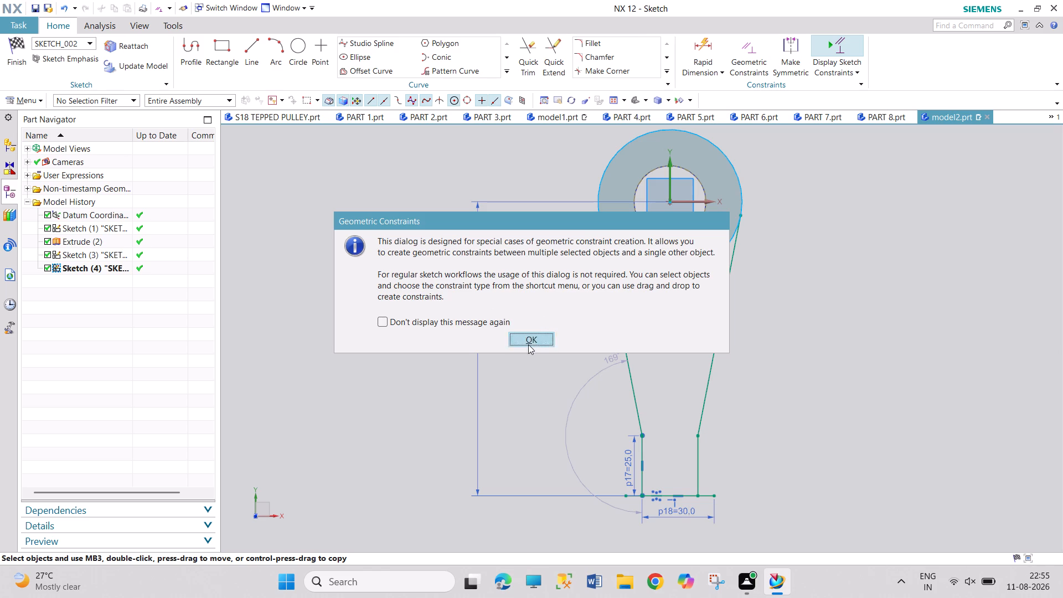
click(529, 343)
click(27, 157)
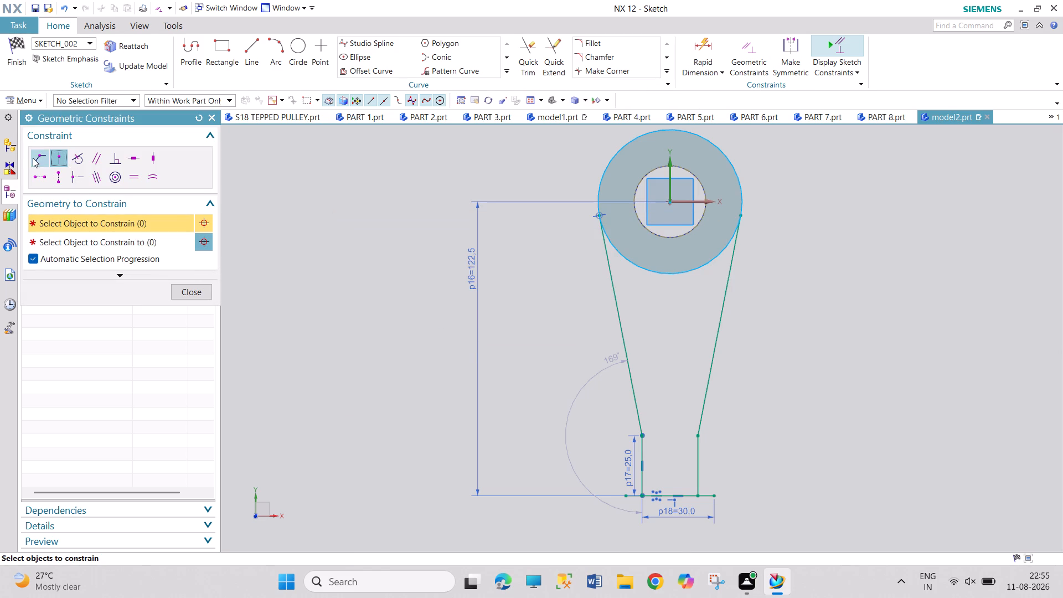
click(34, 159)
click(713, 497)
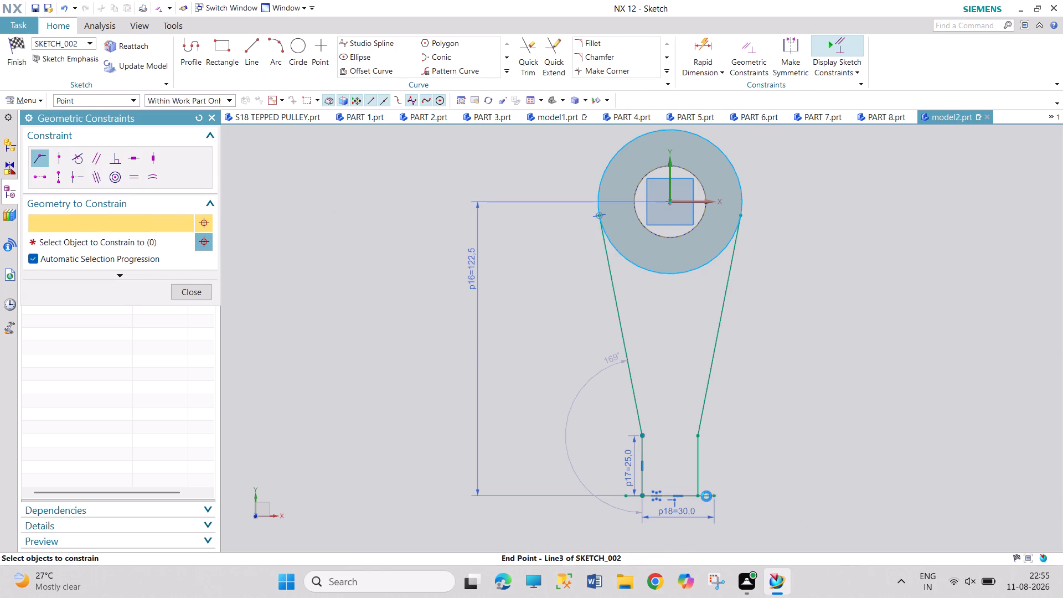
click(700, 496)
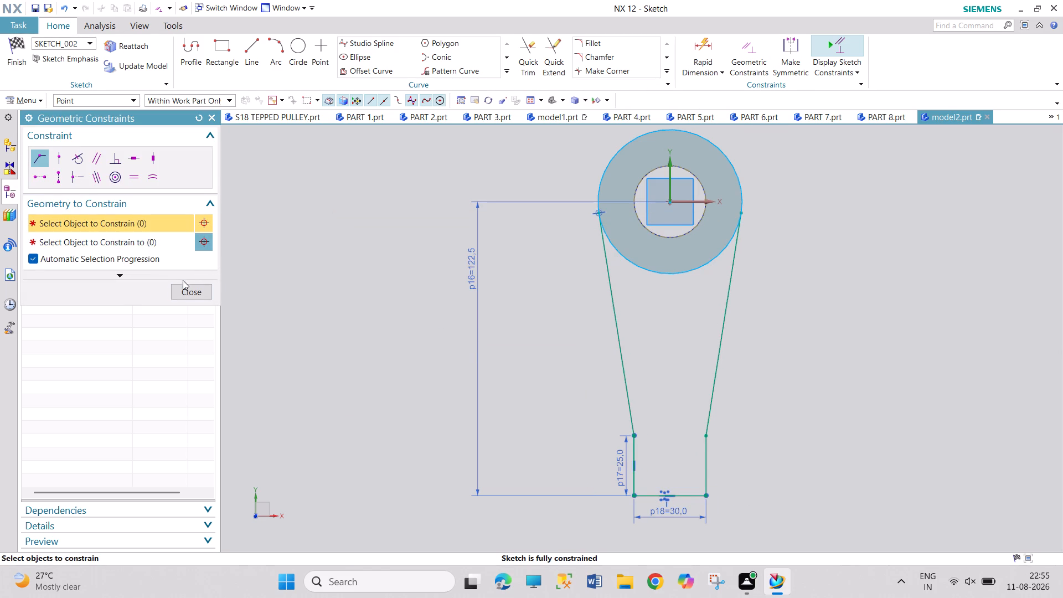
click(193, 293)
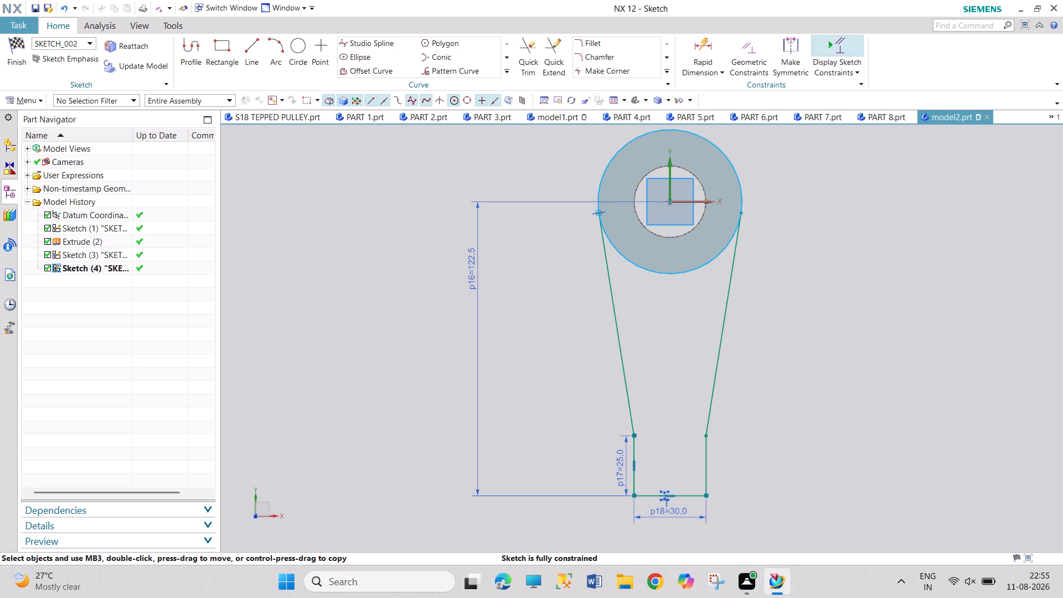
Move the bottom line's 30 mm dimension slightly farther below the profile.
drag(682, 518, 687, 523)
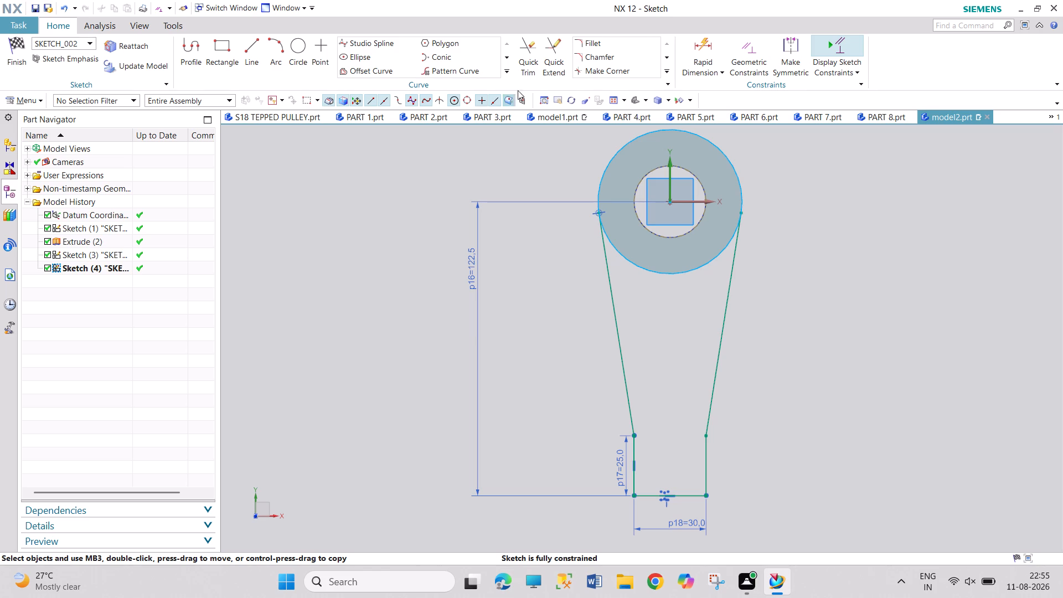
Trim away the outer circle's upper arc between the two slanted lines and finish the sketch.
click(535, 53)
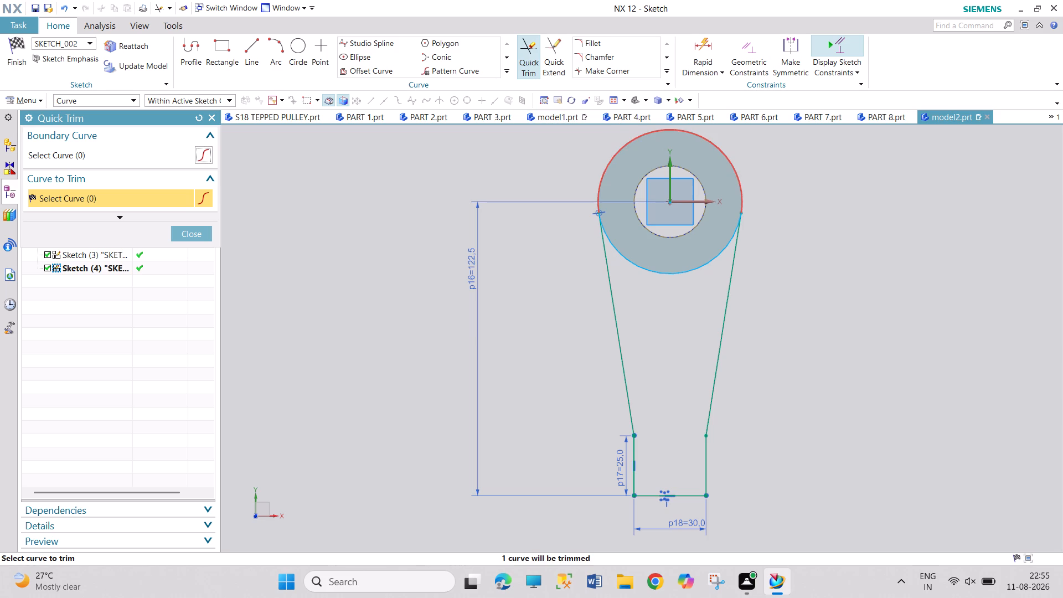
click(632, 142)
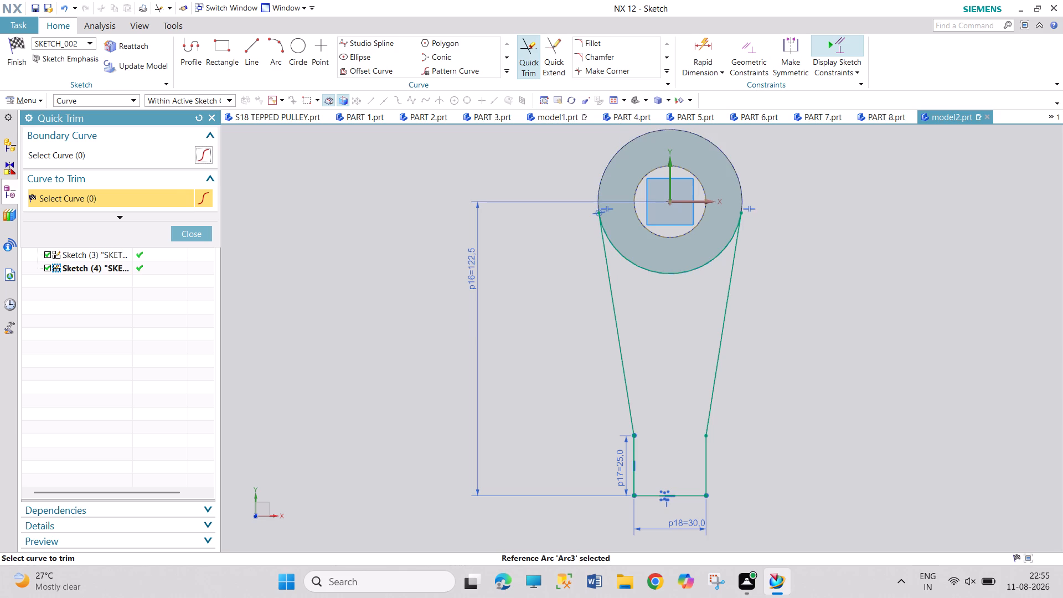
click(199, 236)
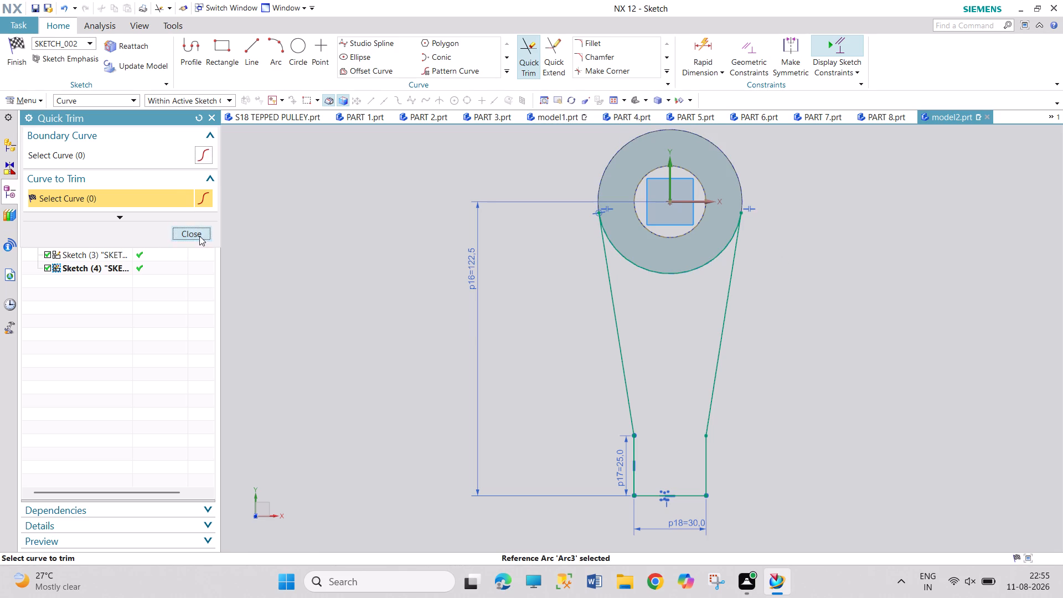
click(28, 70)
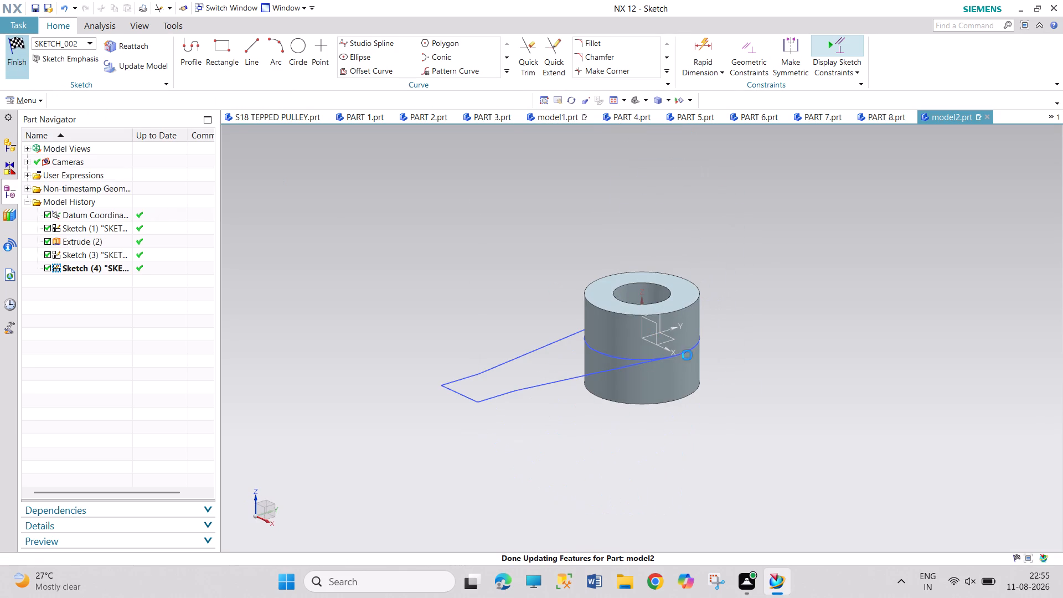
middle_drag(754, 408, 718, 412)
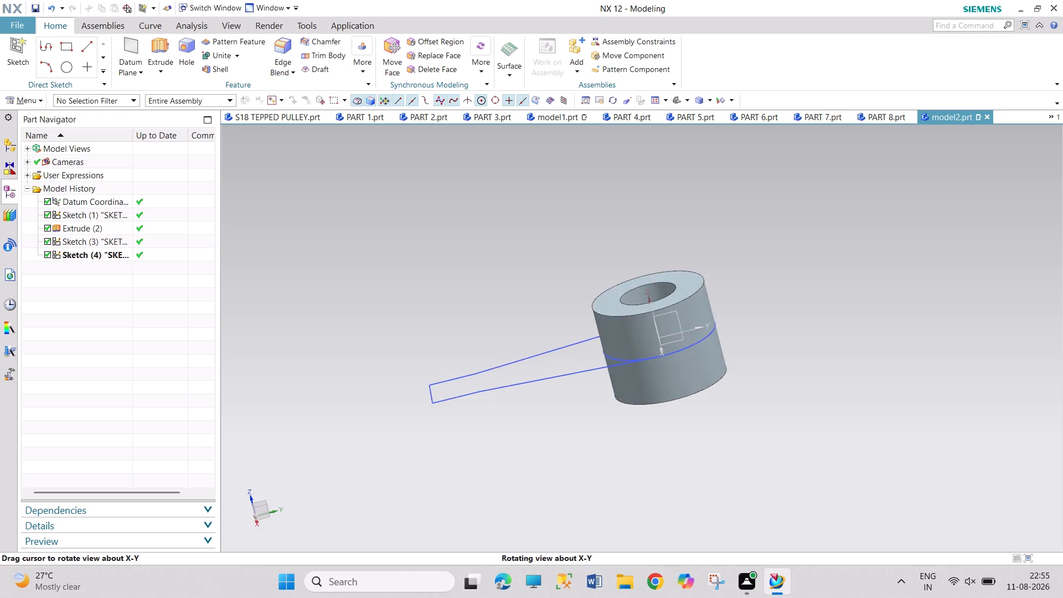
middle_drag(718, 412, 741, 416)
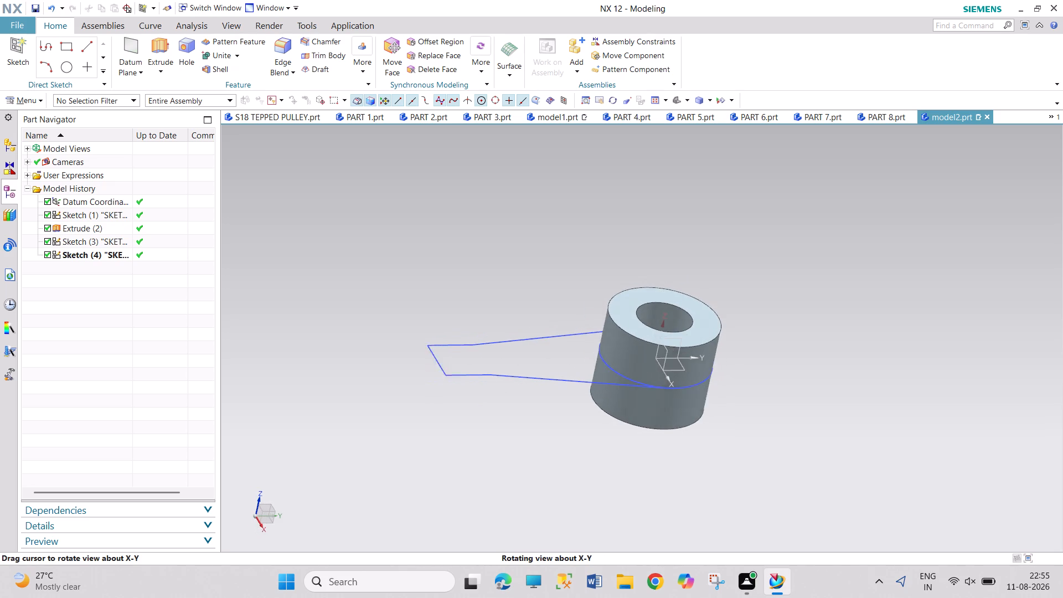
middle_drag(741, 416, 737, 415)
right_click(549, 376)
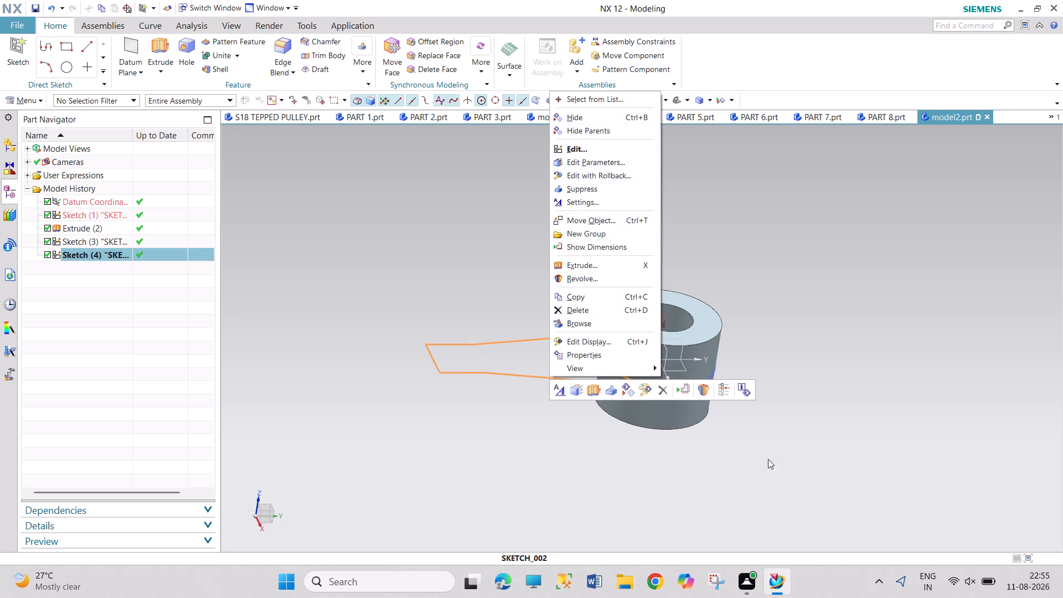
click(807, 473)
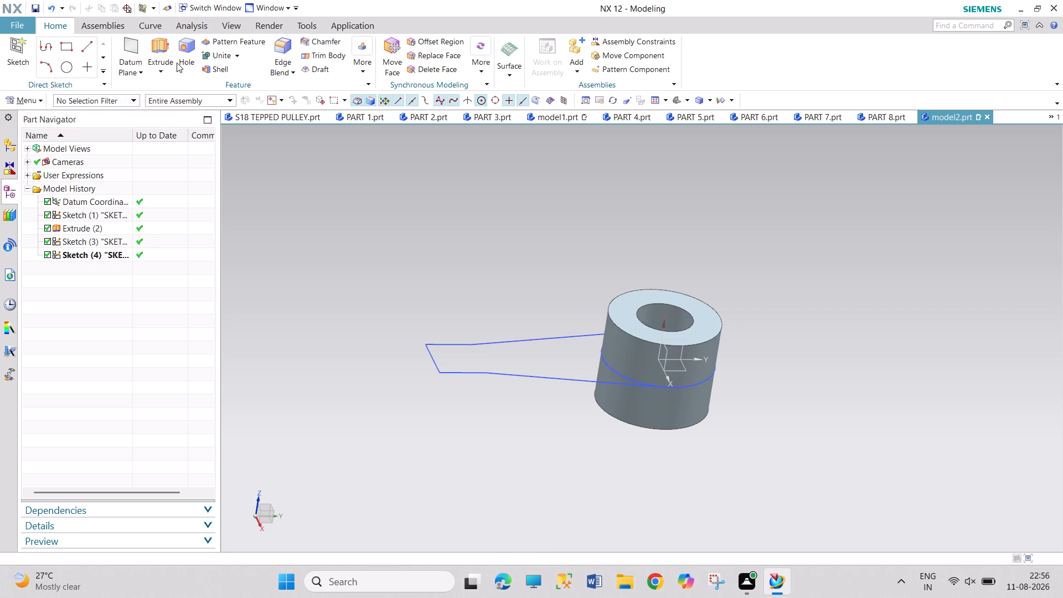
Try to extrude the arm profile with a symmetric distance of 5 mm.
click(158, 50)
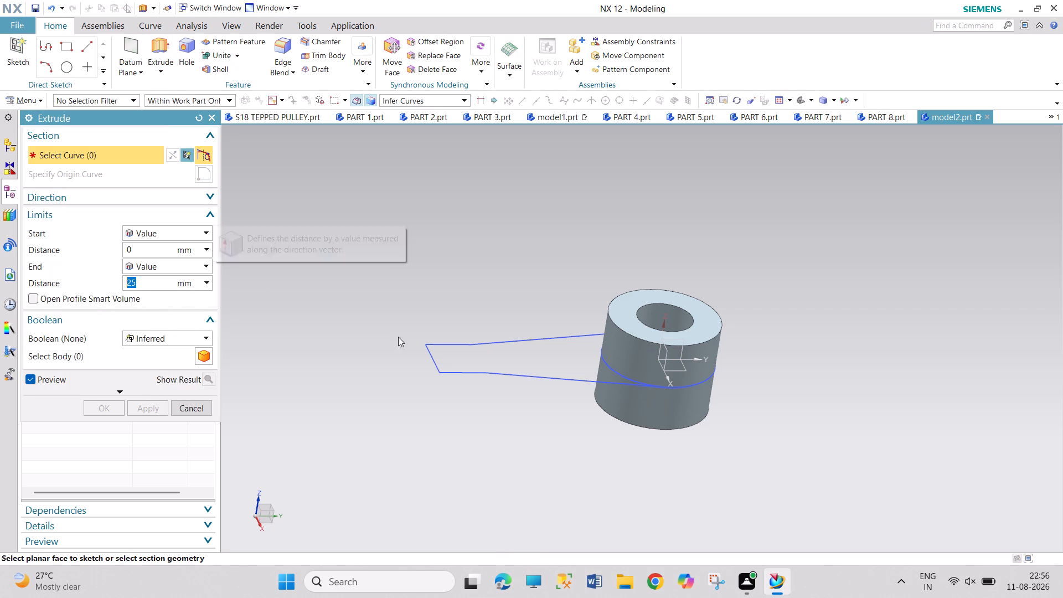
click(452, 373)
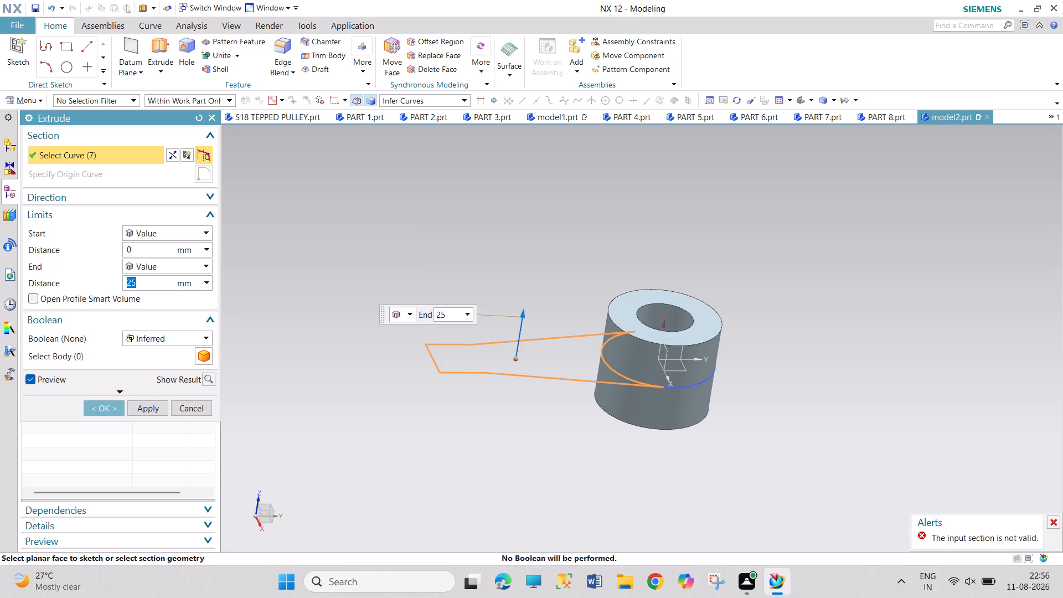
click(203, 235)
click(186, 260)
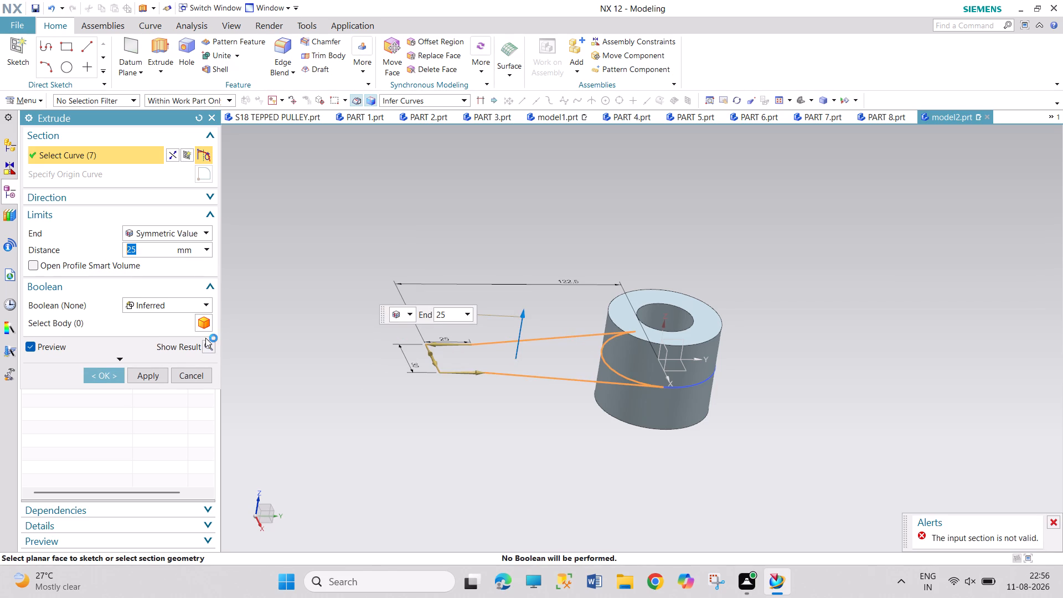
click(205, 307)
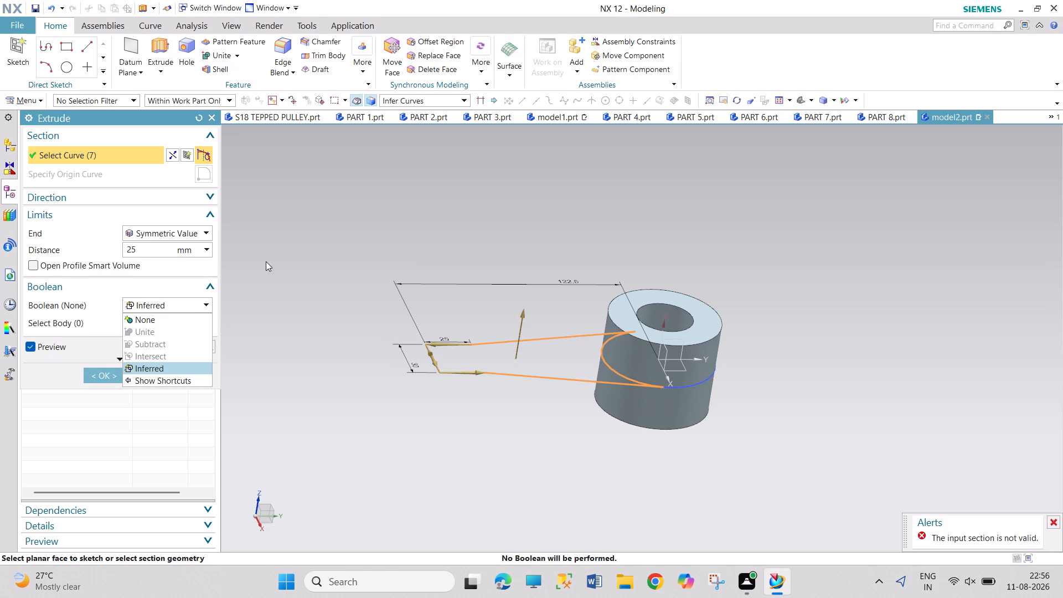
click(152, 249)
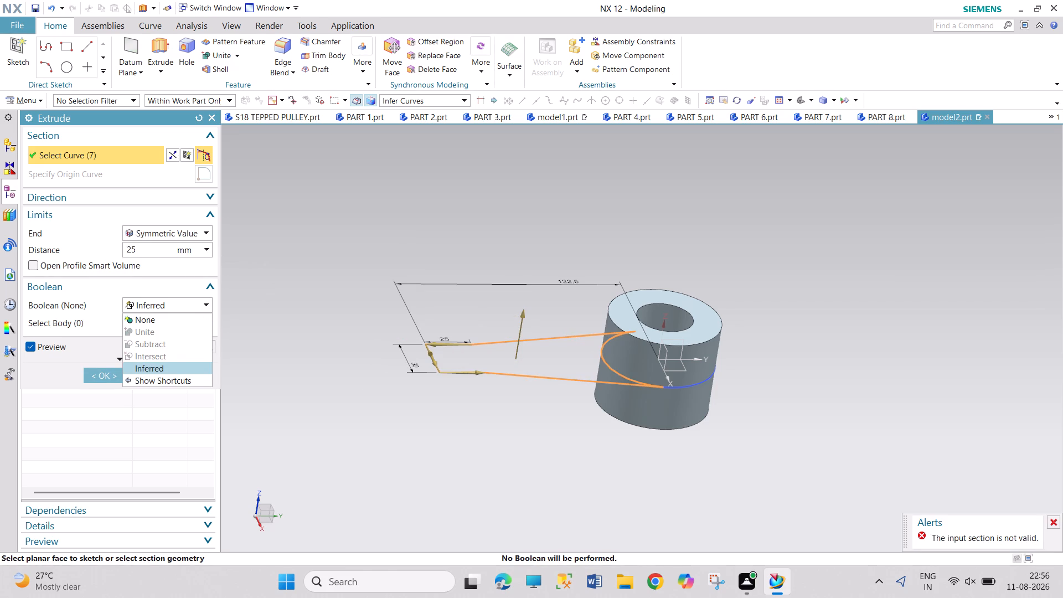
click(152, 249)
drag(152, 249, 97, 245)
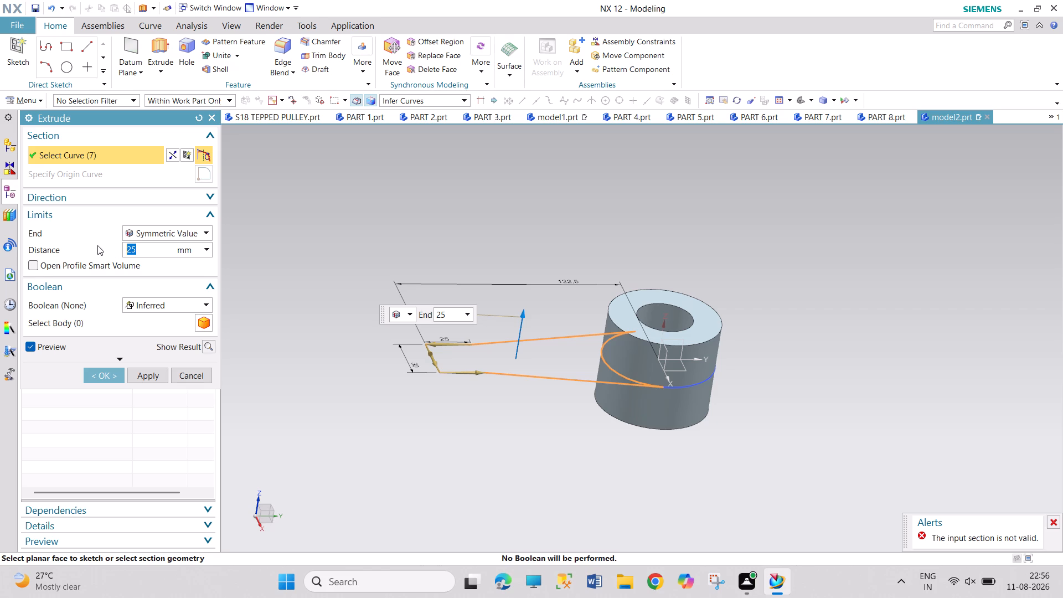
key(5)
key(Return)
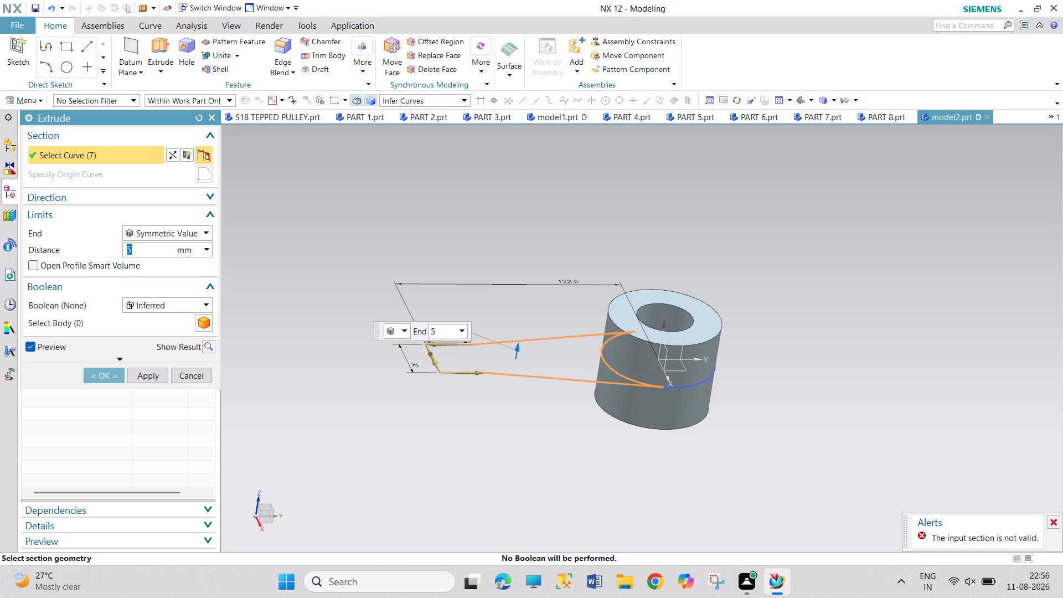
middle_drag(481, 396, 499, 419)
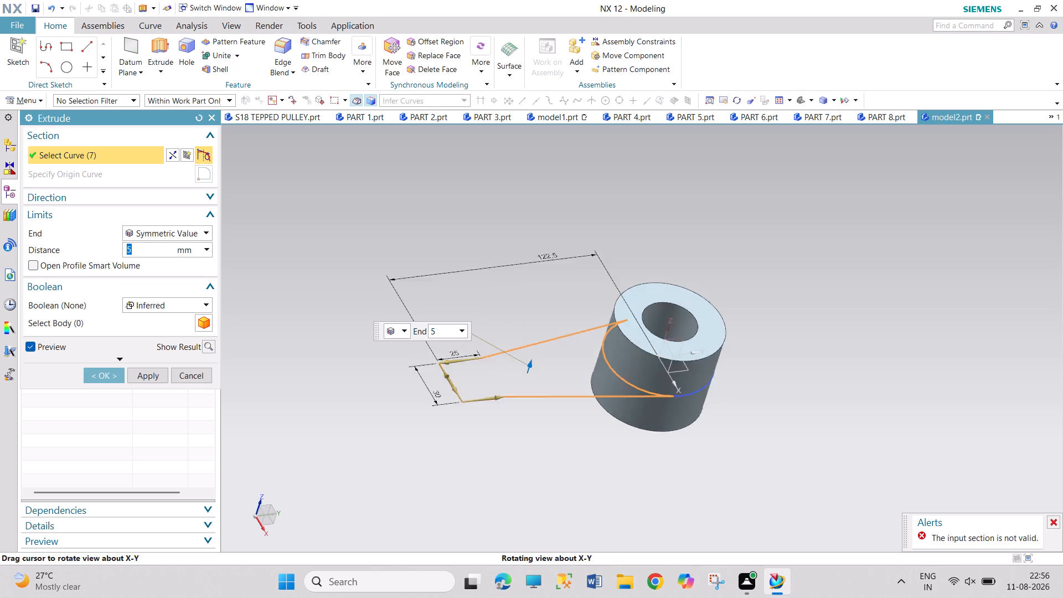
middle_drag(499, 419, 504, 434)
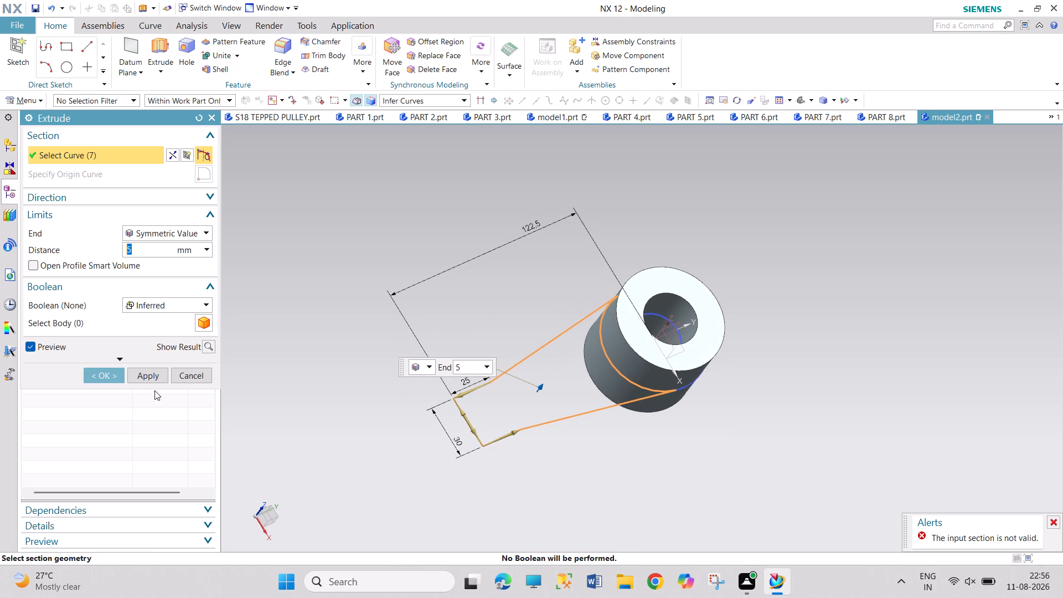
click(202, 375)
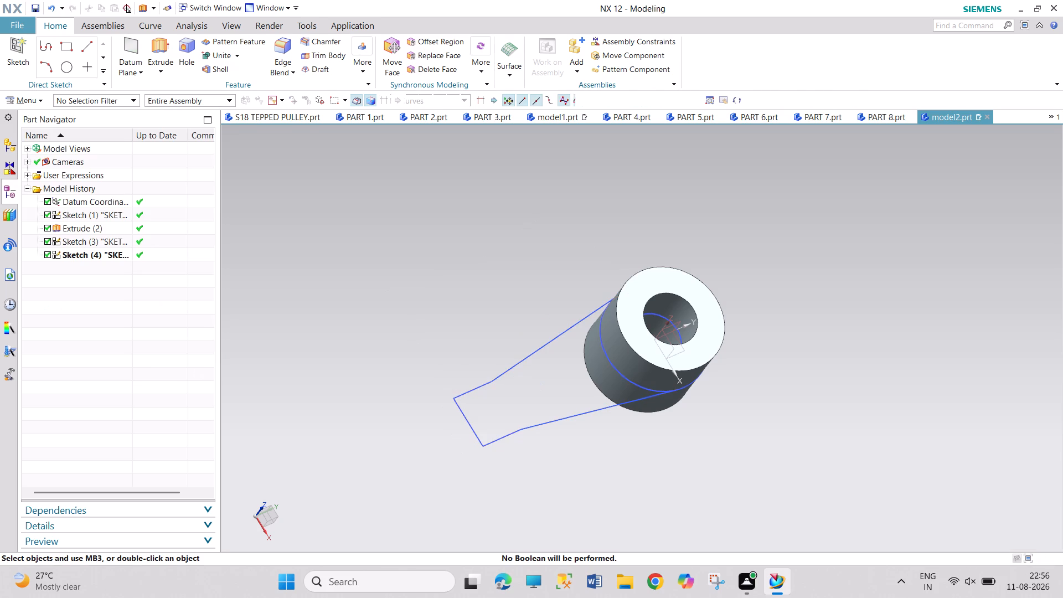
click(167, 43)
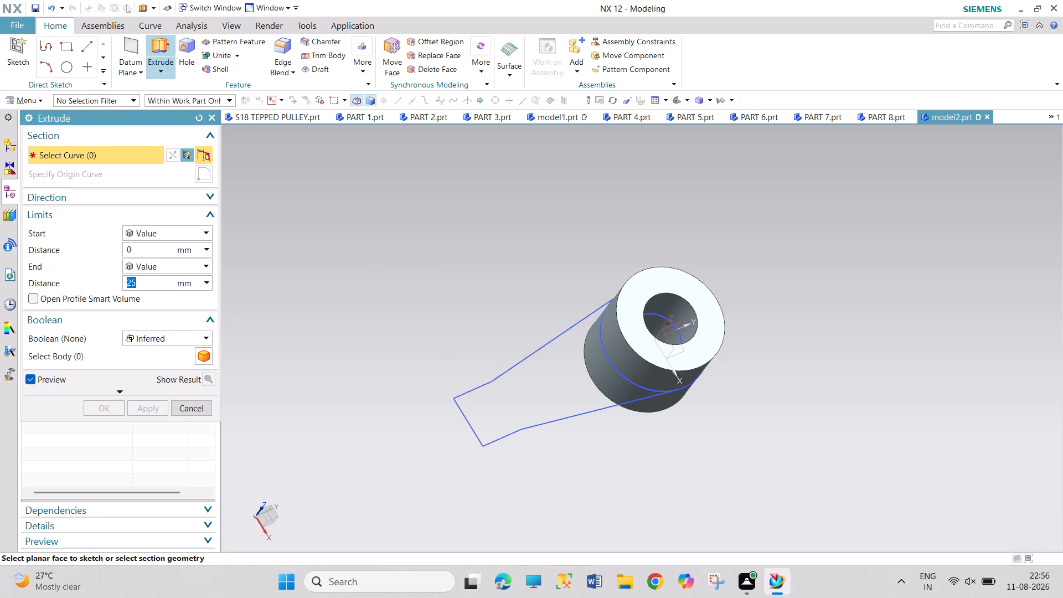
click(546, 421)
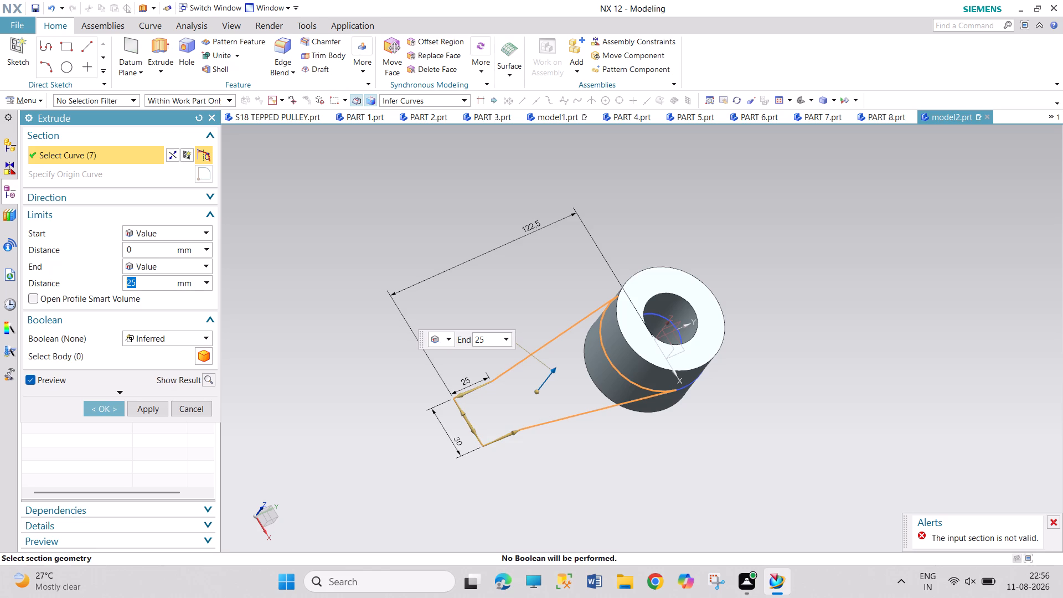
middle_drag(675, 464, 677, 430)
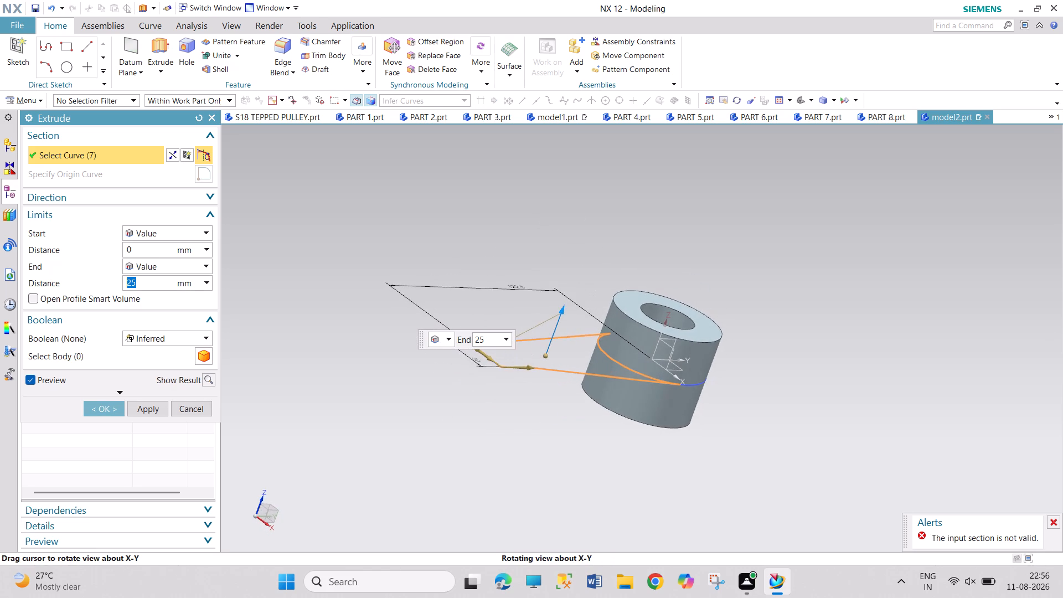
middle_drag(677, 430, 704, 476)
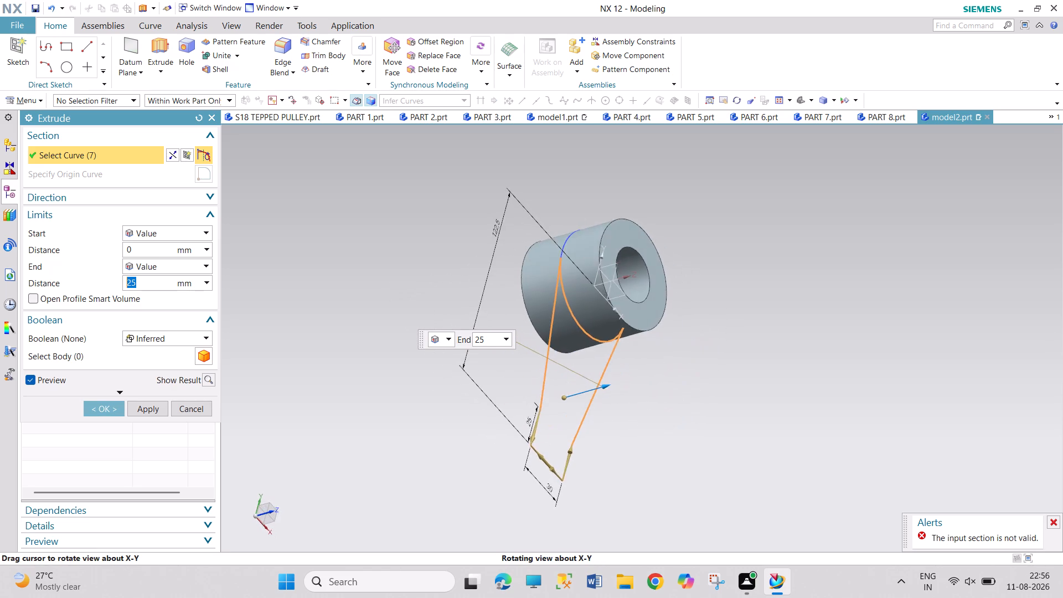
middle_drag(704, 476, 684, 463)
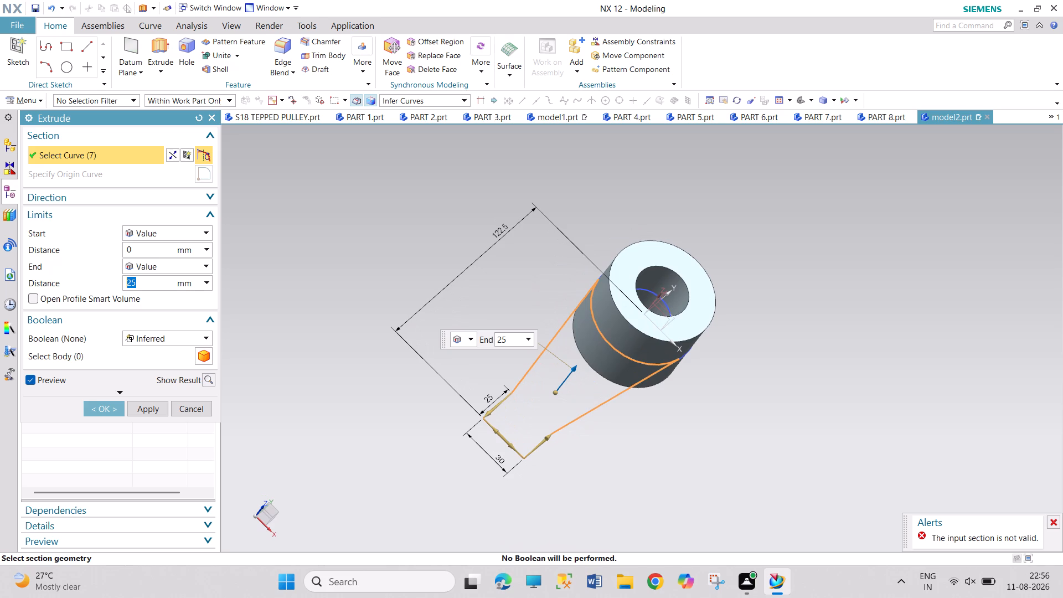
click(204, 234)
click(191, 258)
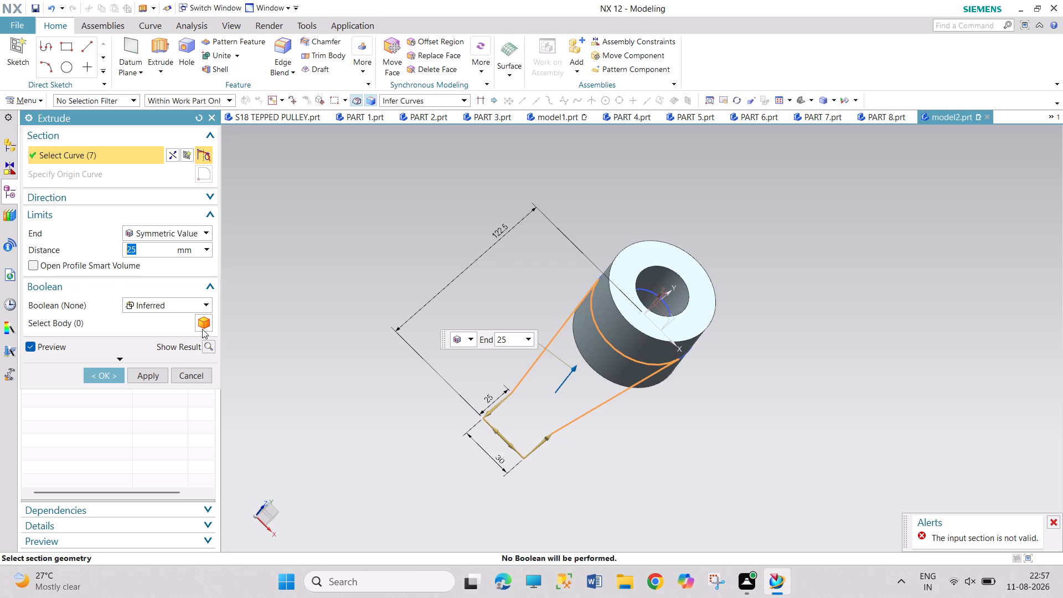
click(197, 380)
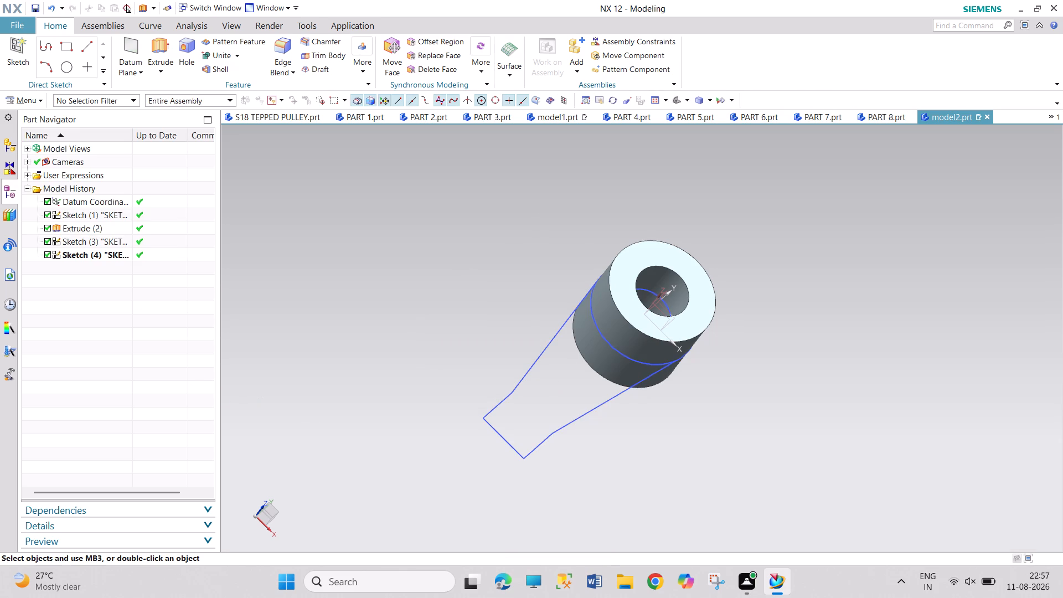
Reopen the arm sketch with rollback and try to move the right slanted line and its upper endpoint.
right_click(578, 419)
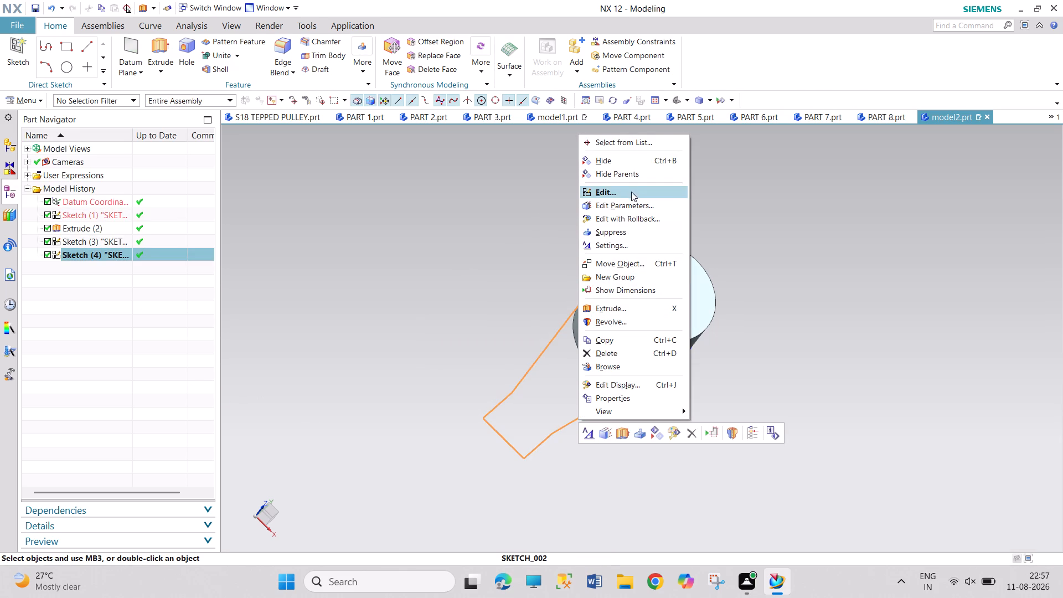
click(643, 221)
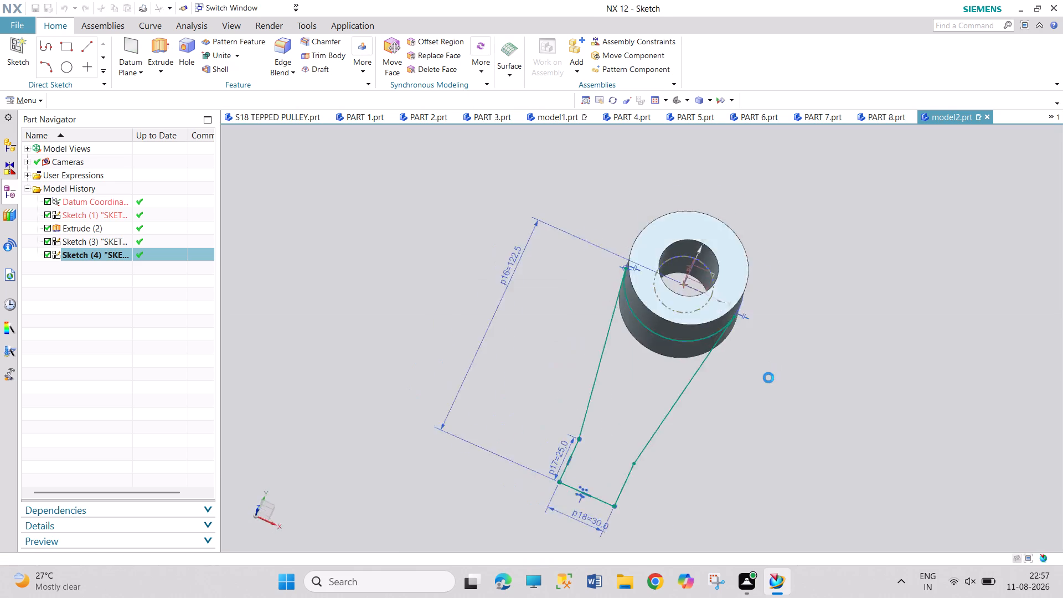
scroll(770, 230, up, 4)
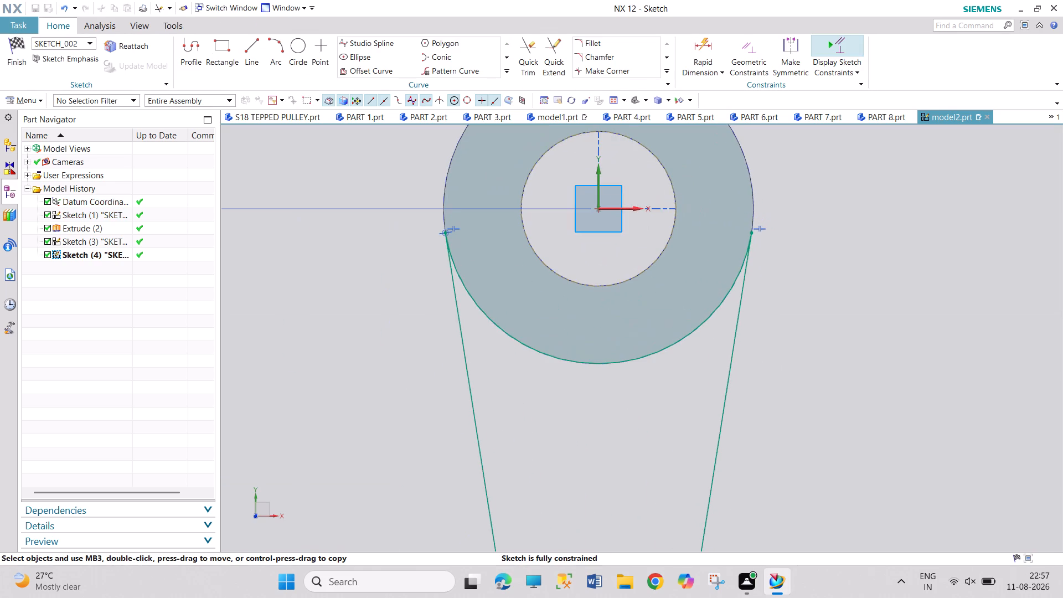
scroll(758, 211, up, 1)
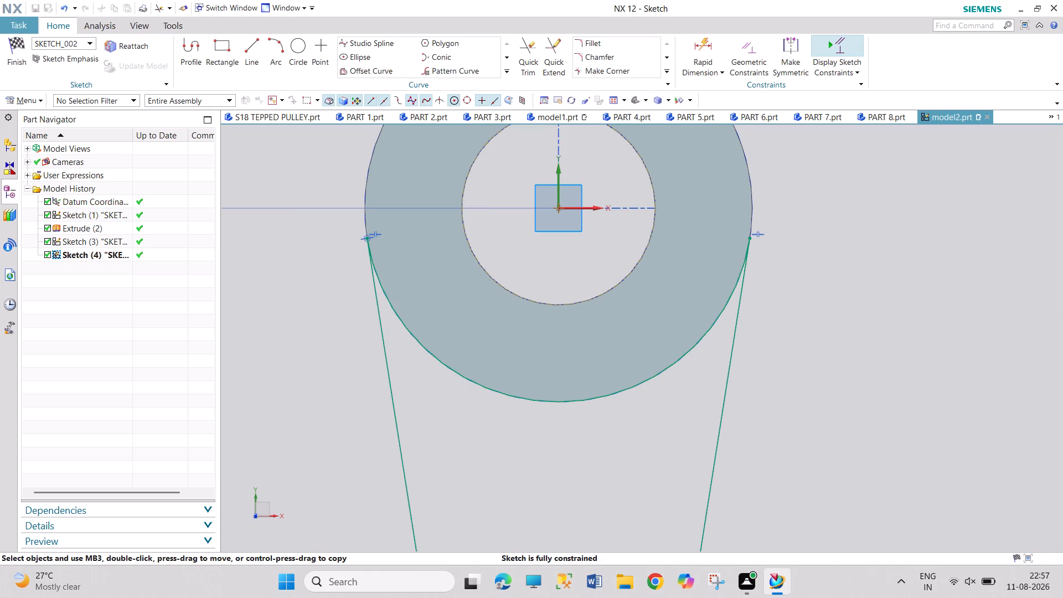
drag(751, 236, 751, 248)
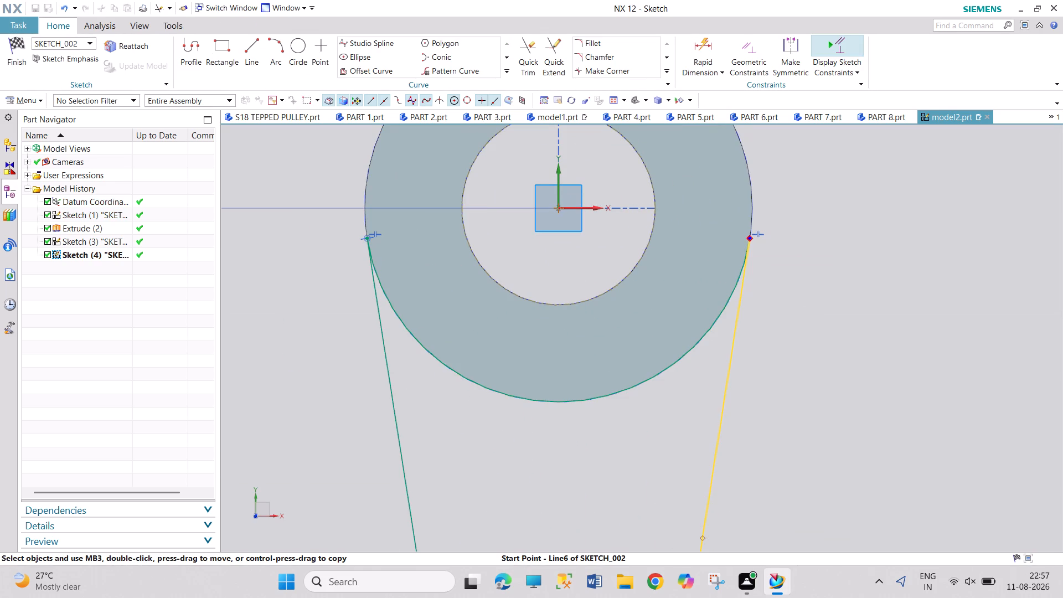
drag(751, 248, 763, 307)
drag(747, 274, 751, 277)
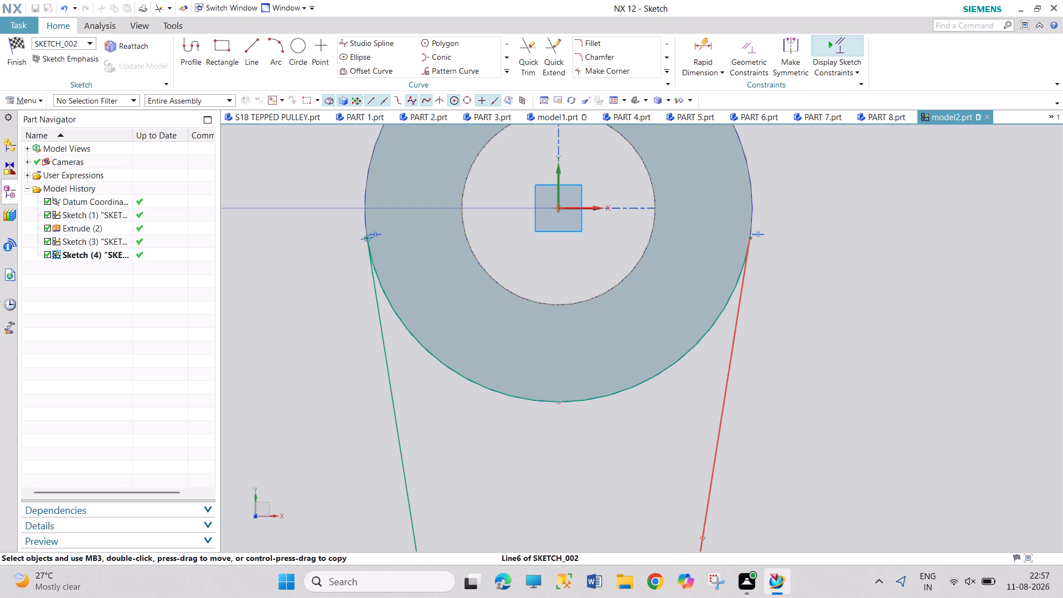
drag(751, 277, 772, 300)
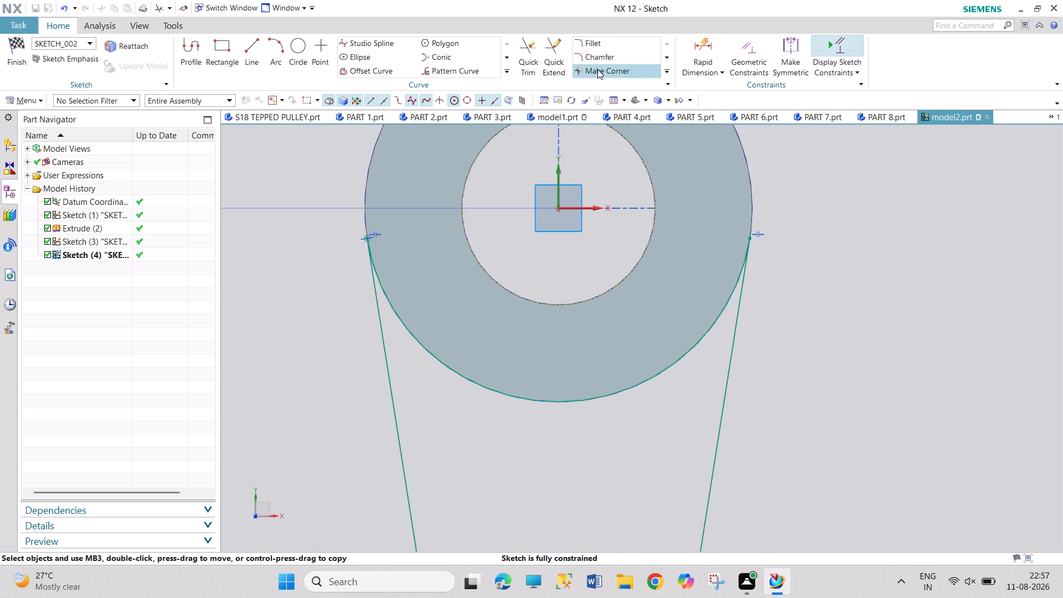
Apply Tangent constraints between the outer arc and the left and right slanted lines.
click(747, 58)
click(523, 337)
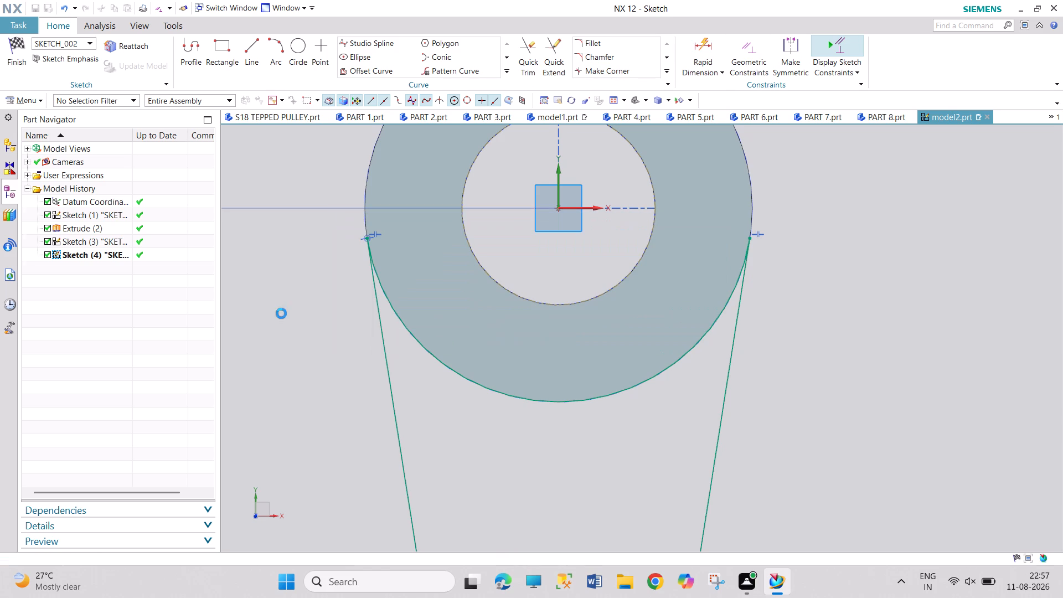
click(83, 160)
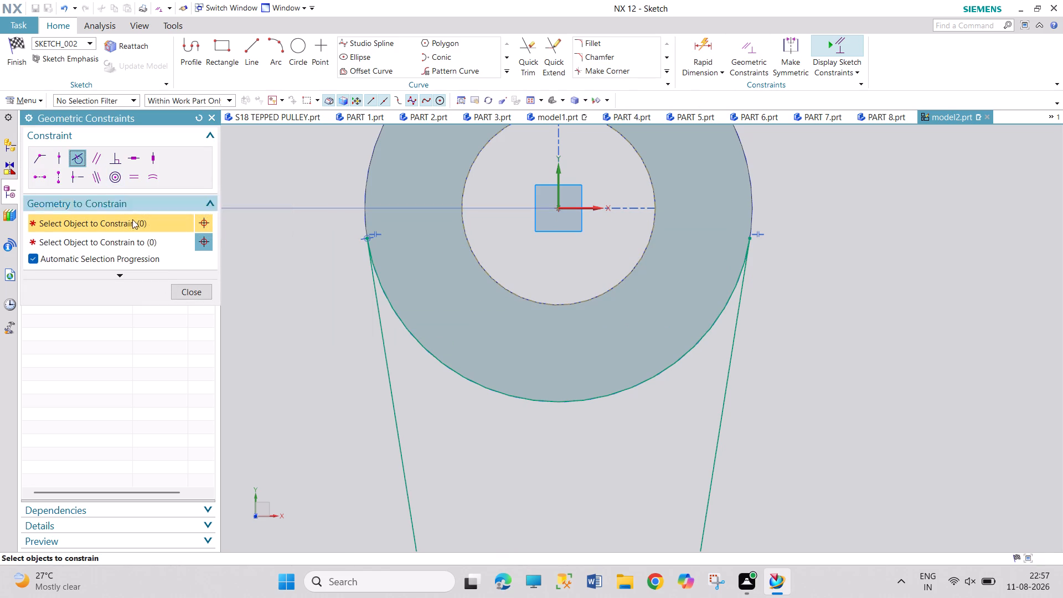
click(390, 401)
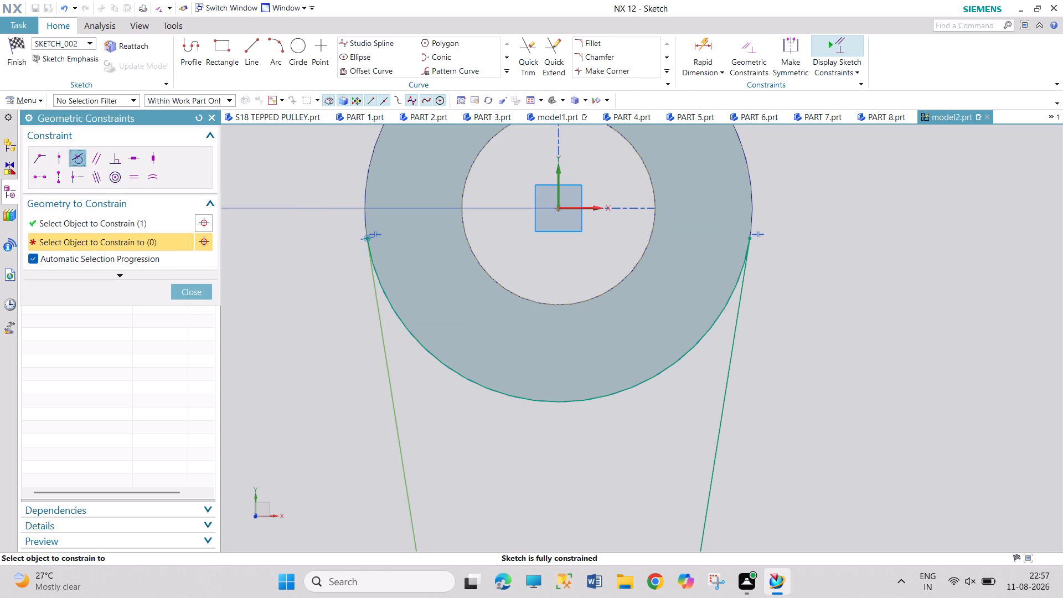
click(436, 359)
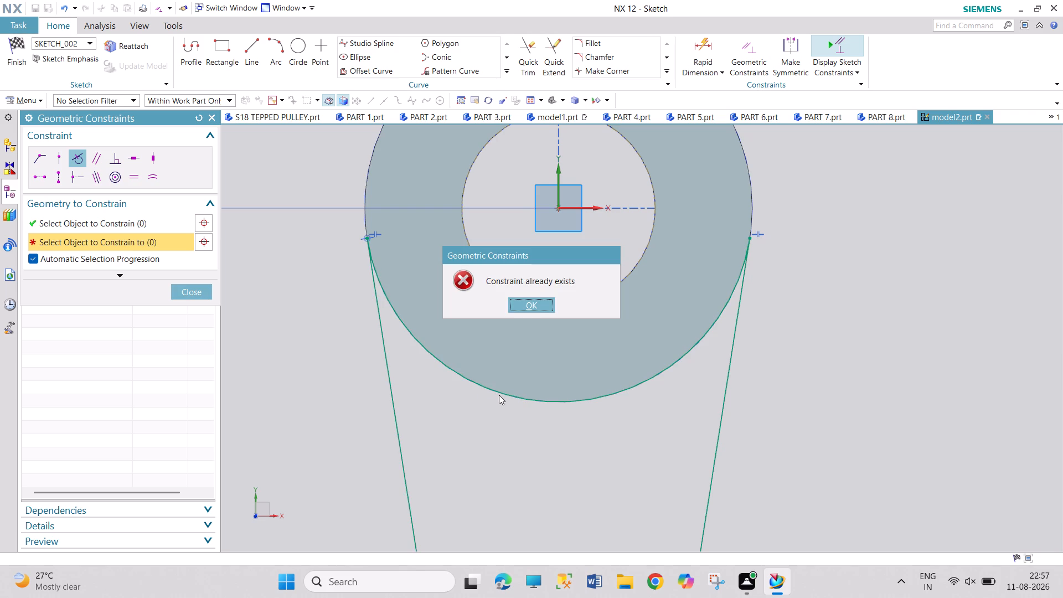
click(534, 308)
click(734, 339)
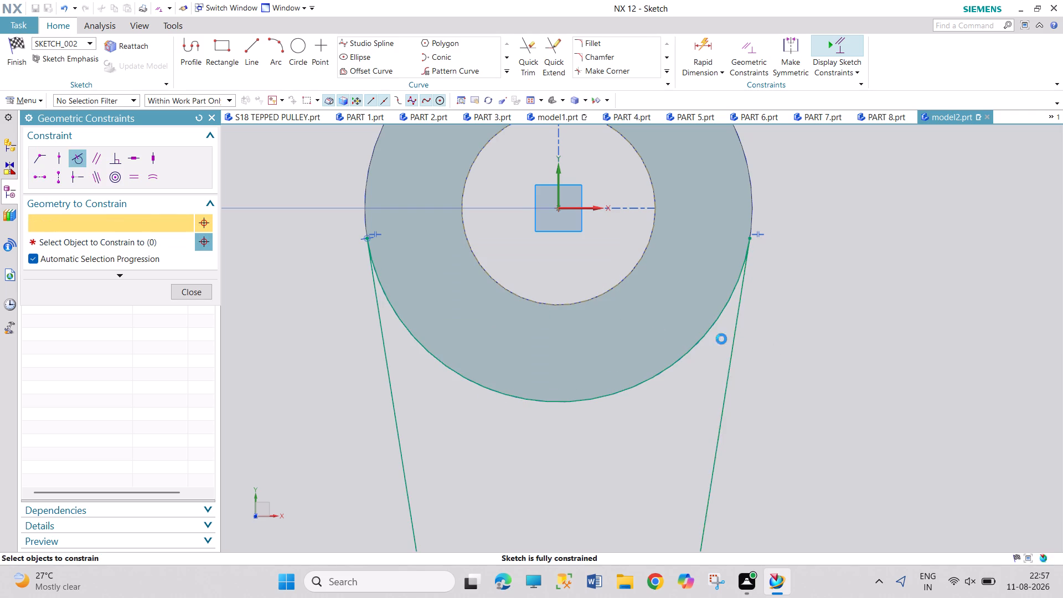
click(709, 329)
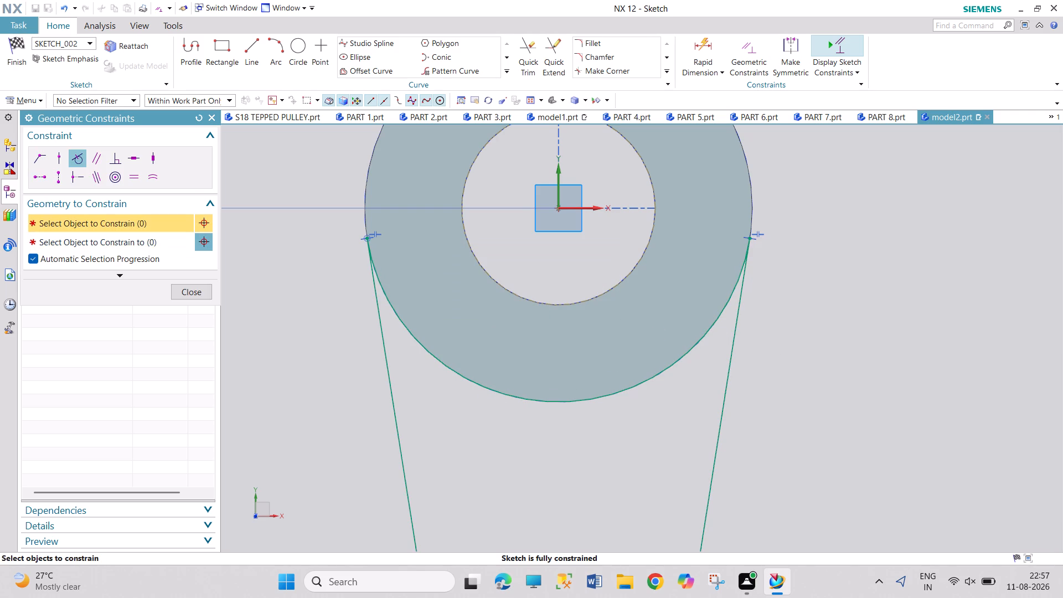
click(199, 294)
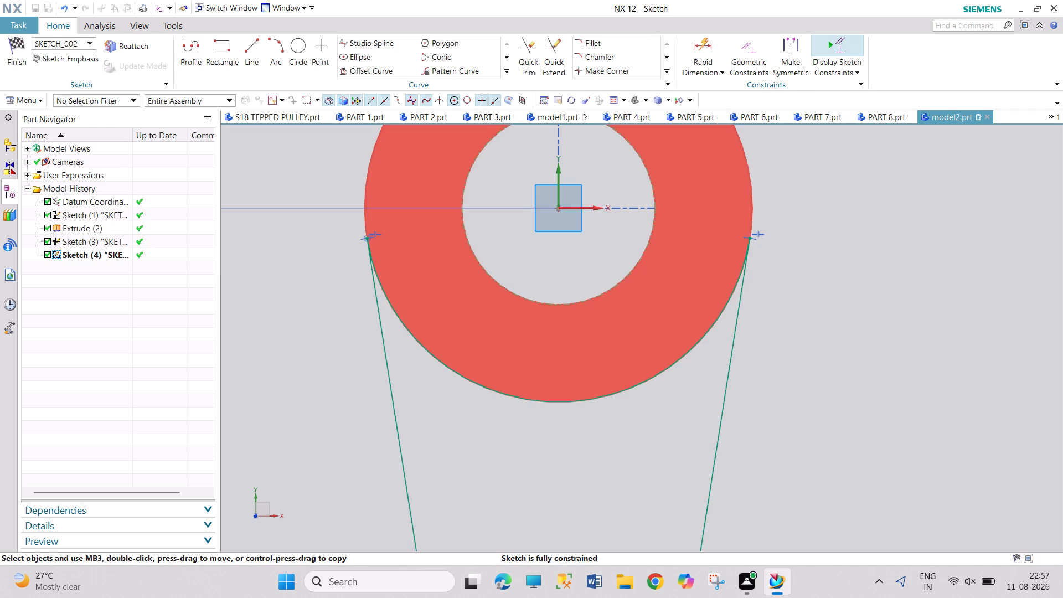
Check the whole arm profile down to its bottom edge and finish the sketch.
scroll(624, 344, down, 4)
scroll(621, 498, down, 3)
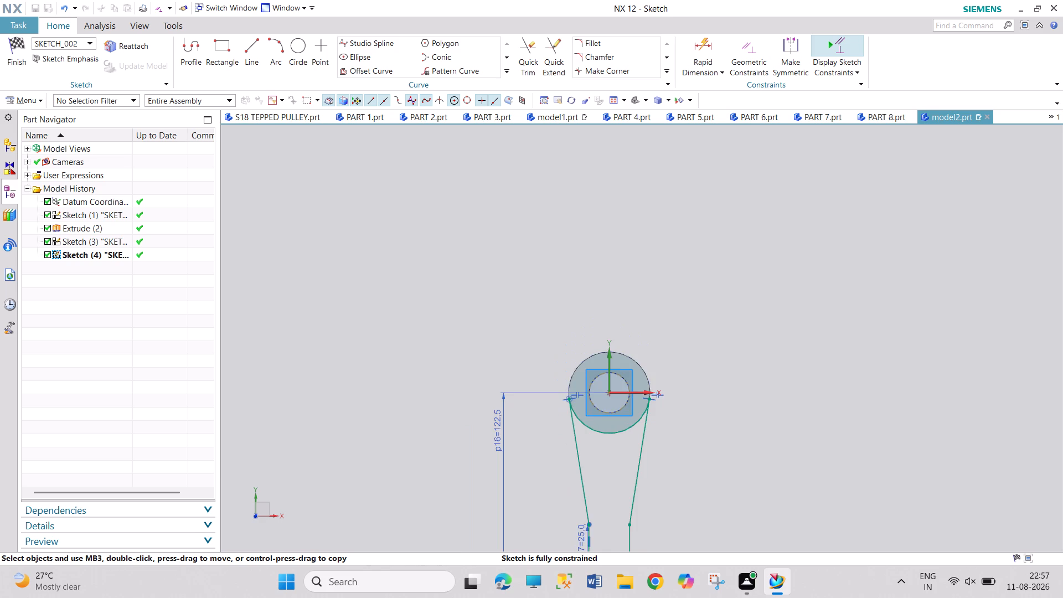
scroll(638, 535, up, 1)
middle_drag(638, 526, 618, 412)
right_drag(638, 526, 621, 414)
scroll(644, 453, up, 2)
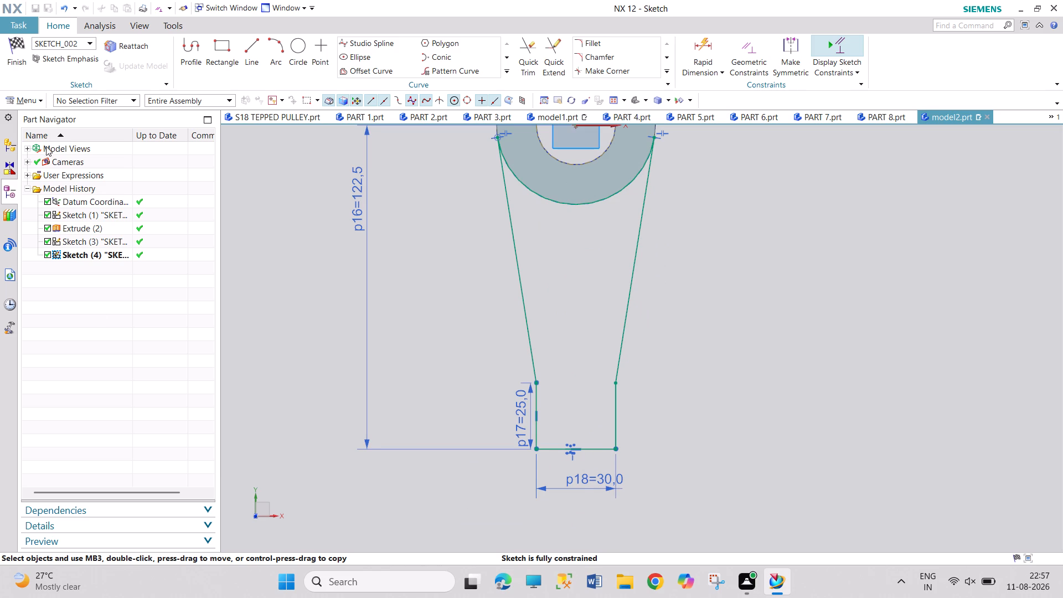
click(24, 71)
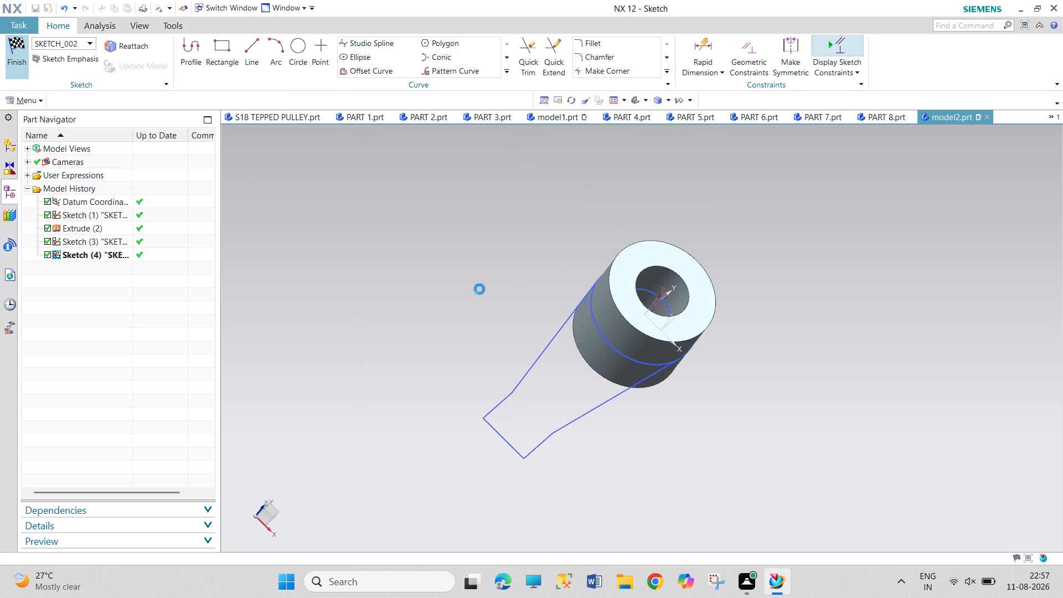
Hide the cylinder's sketch of two concentric circles.
middle_drag(755, 355, 692, 315)
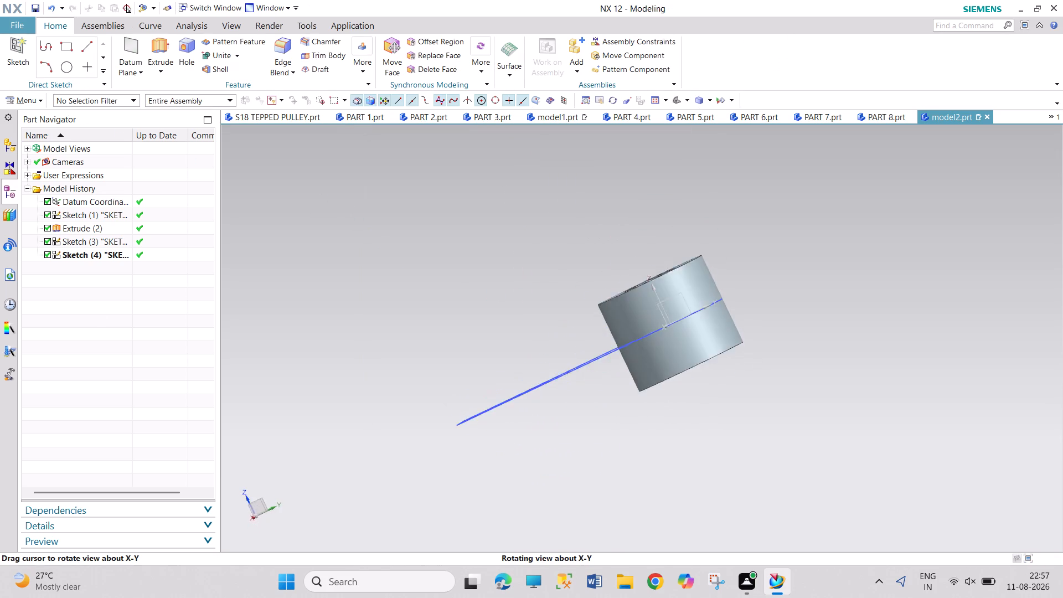
middle_drag(692, 315, 723, 323)
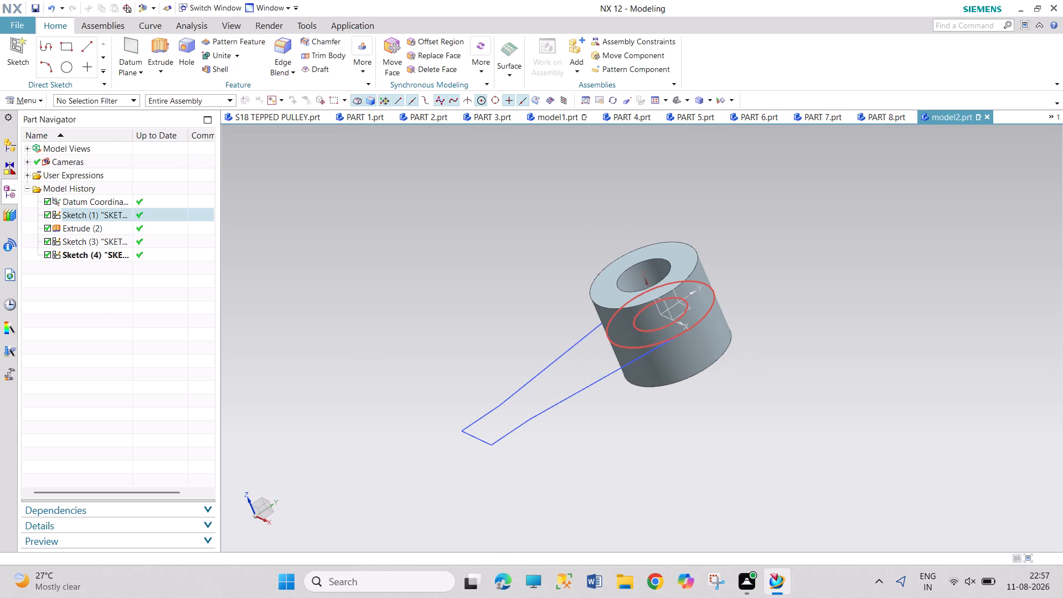
right_click(709, 316)
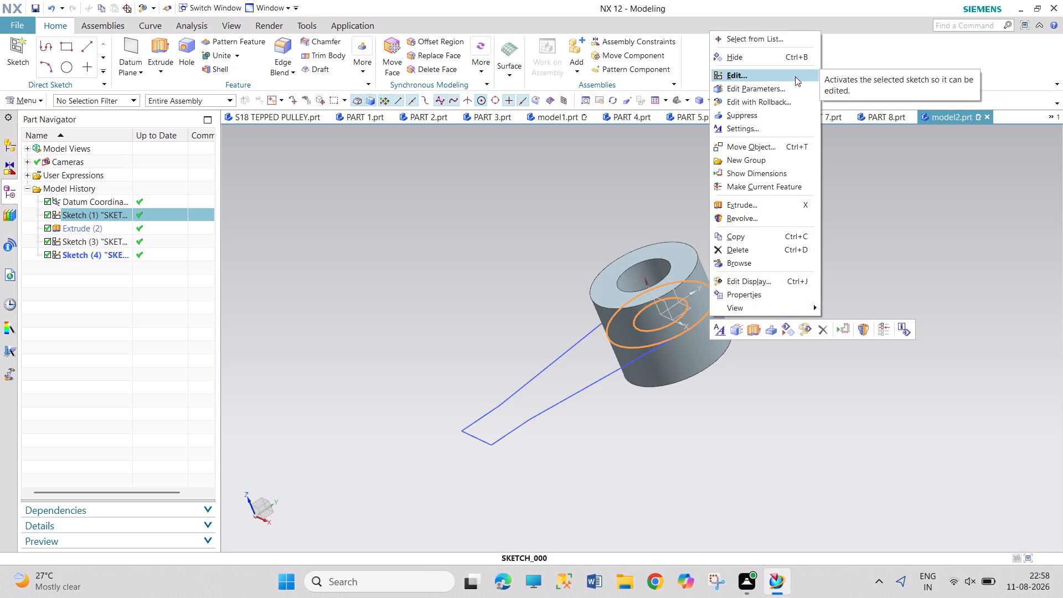
click(765, 56)
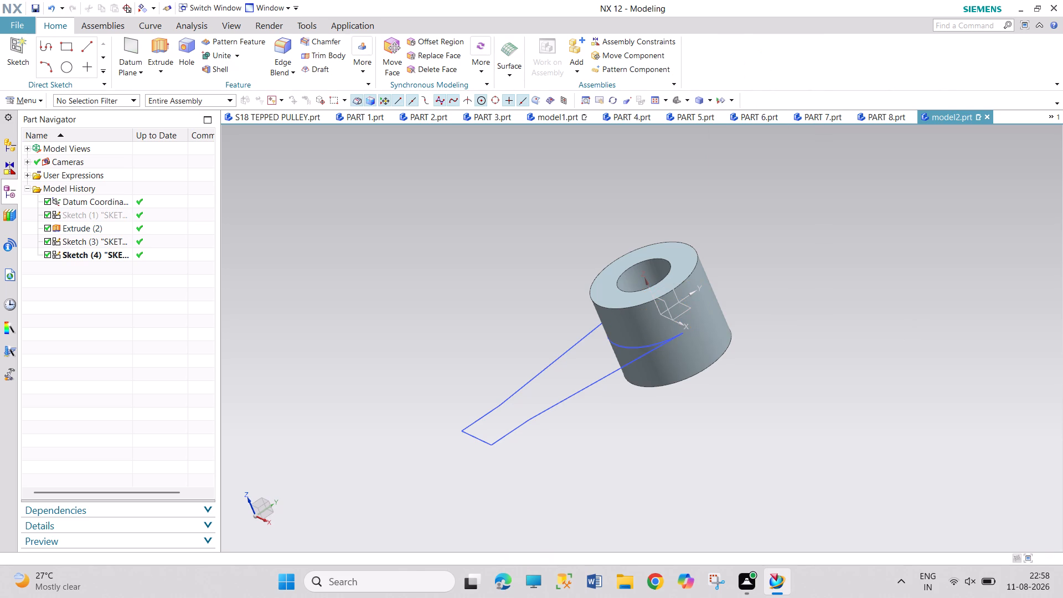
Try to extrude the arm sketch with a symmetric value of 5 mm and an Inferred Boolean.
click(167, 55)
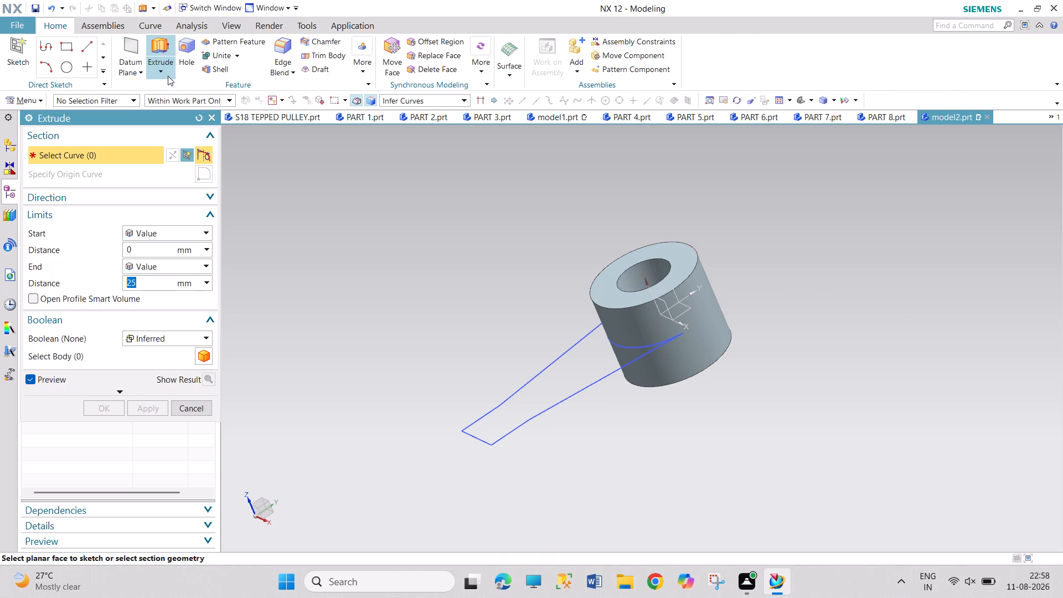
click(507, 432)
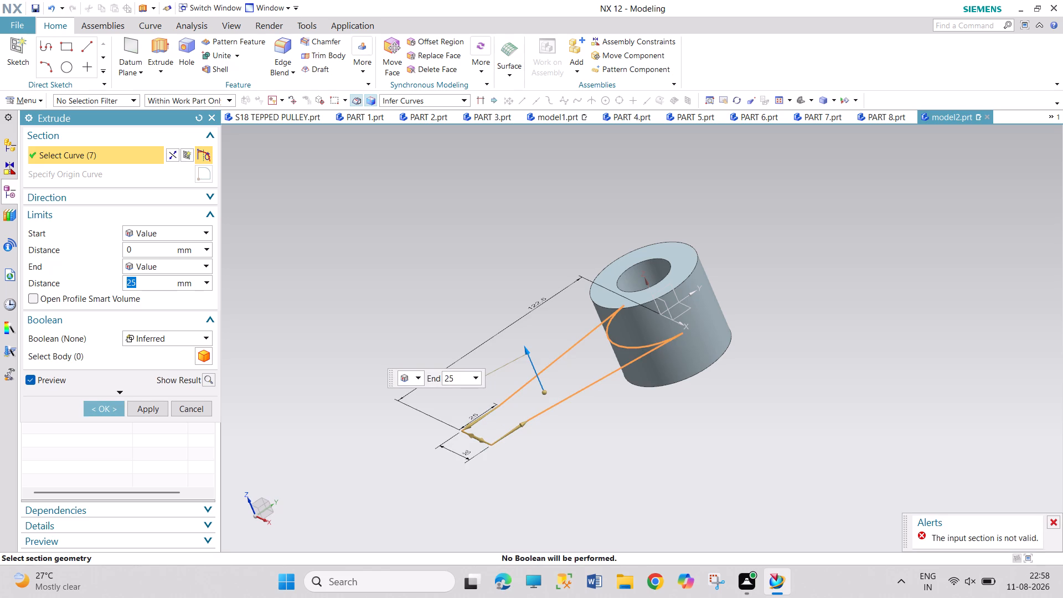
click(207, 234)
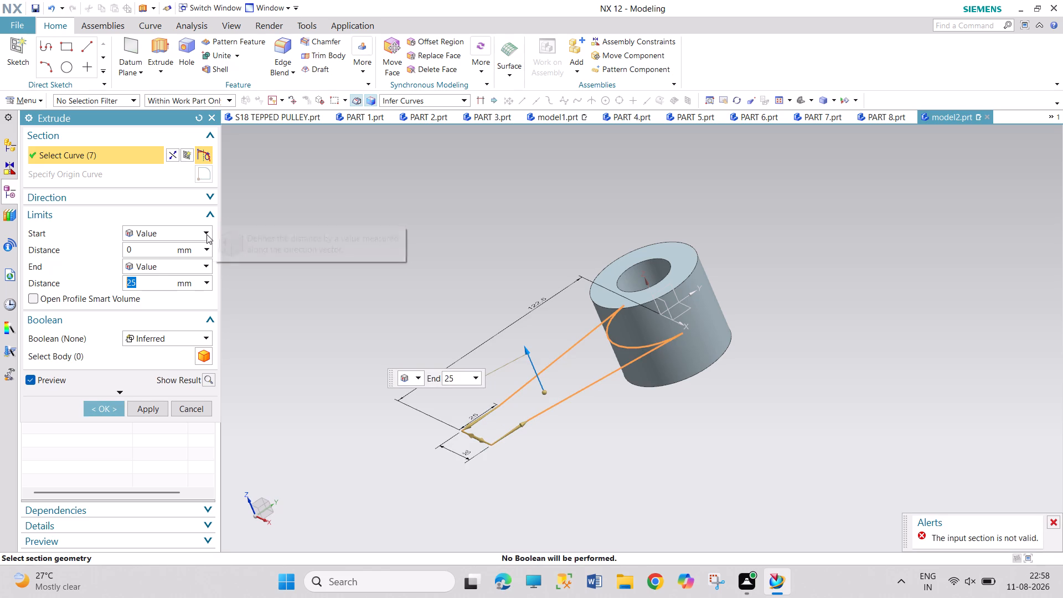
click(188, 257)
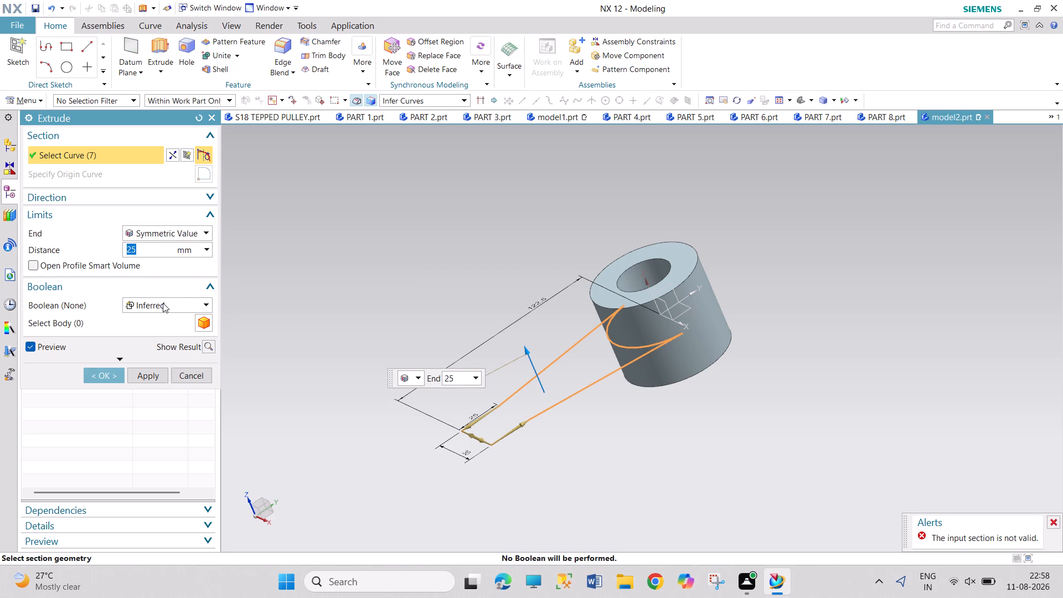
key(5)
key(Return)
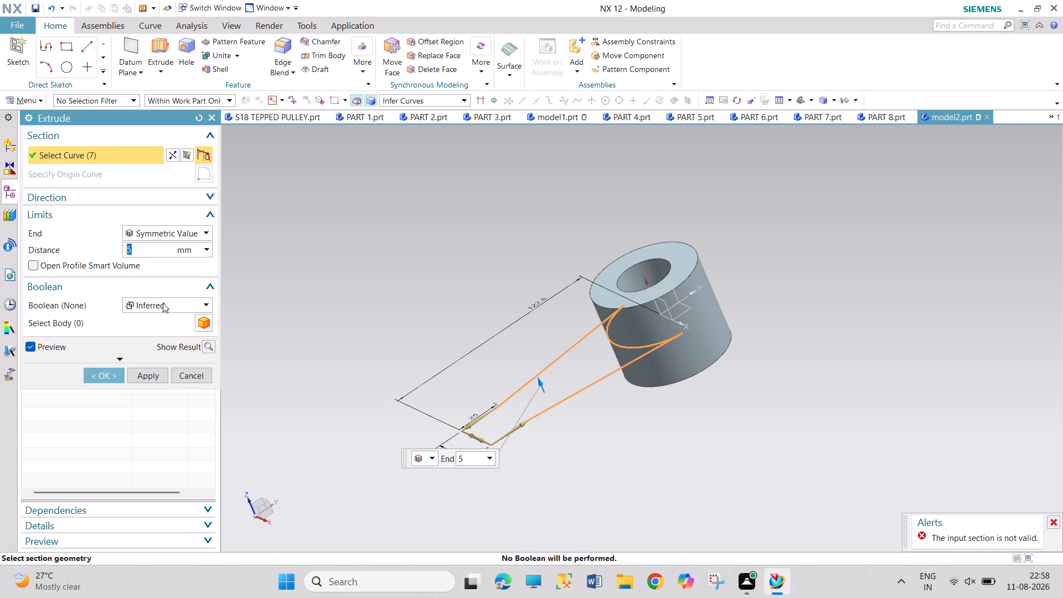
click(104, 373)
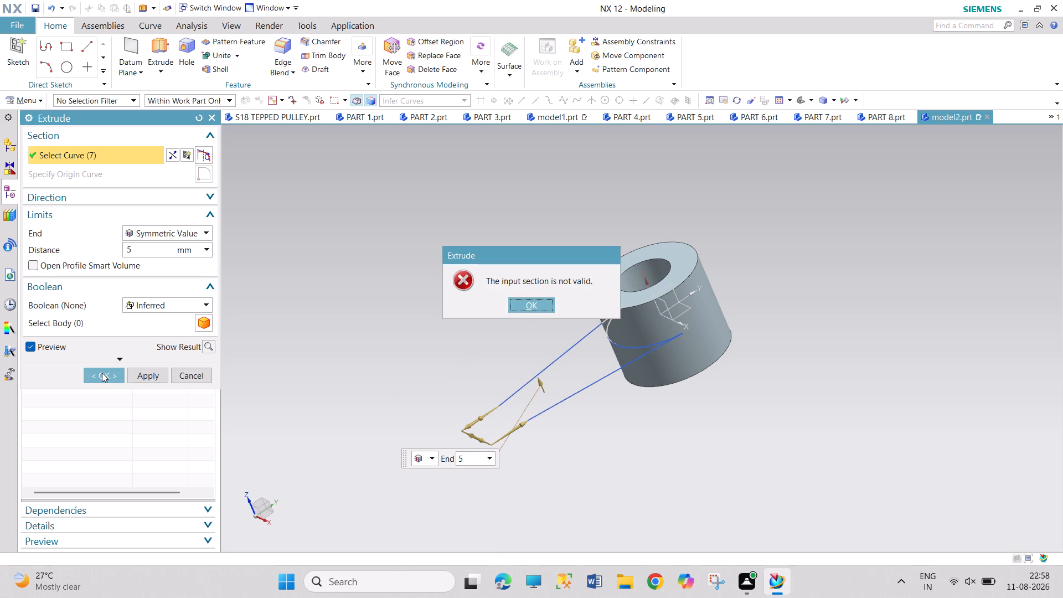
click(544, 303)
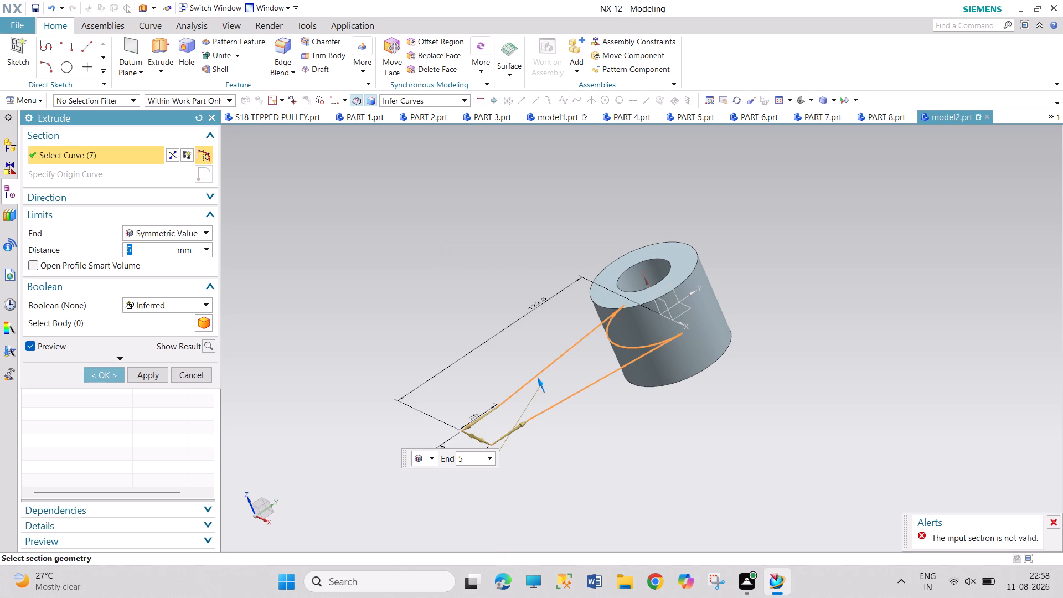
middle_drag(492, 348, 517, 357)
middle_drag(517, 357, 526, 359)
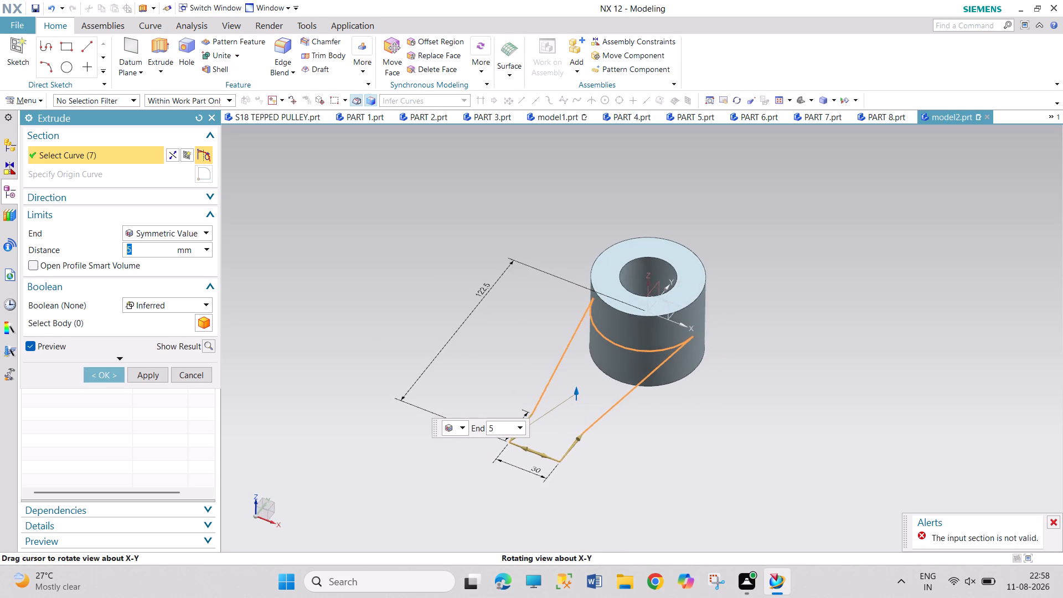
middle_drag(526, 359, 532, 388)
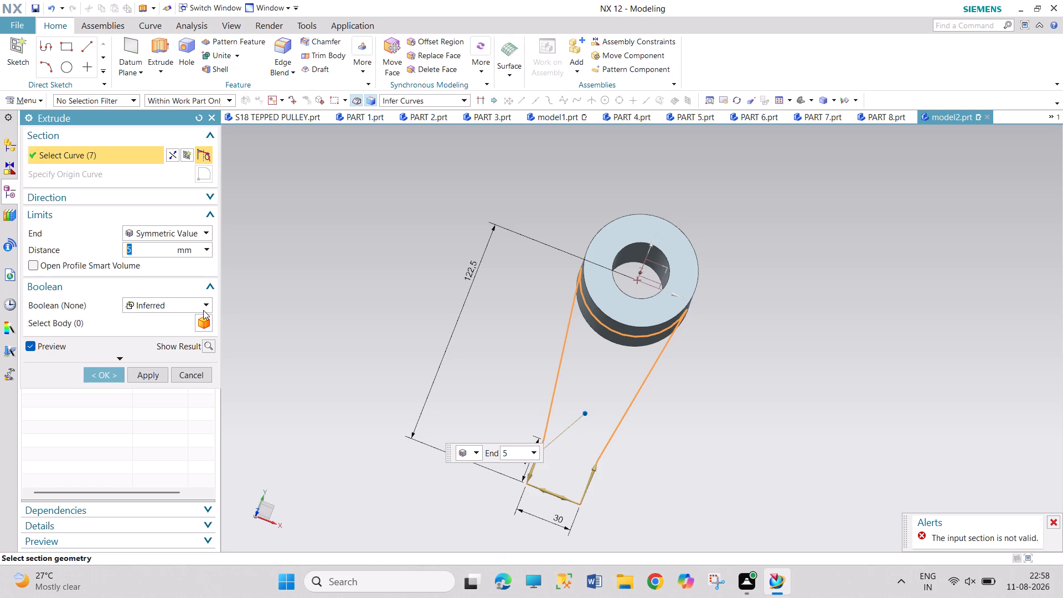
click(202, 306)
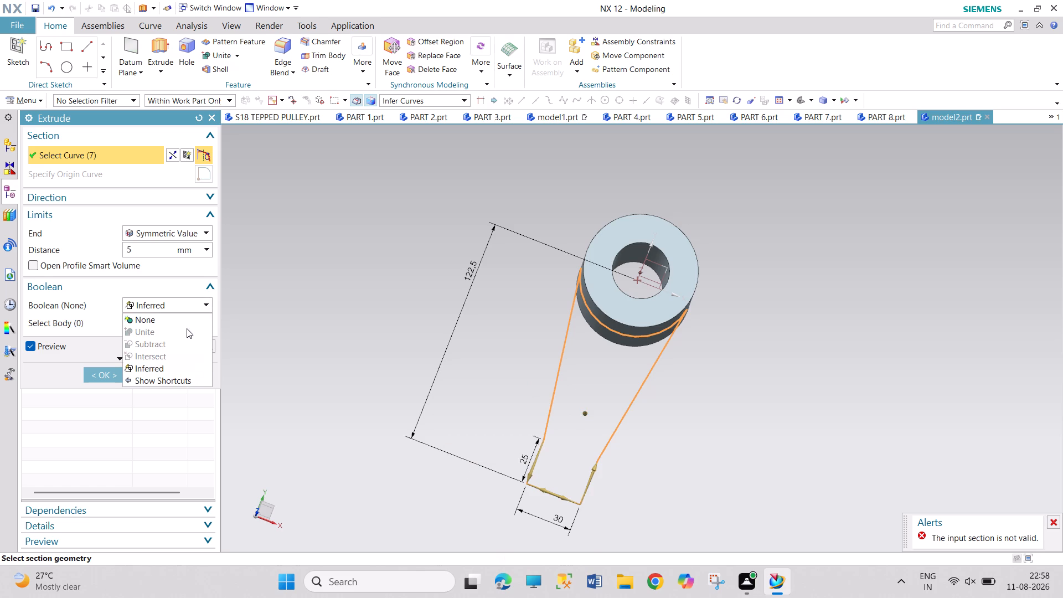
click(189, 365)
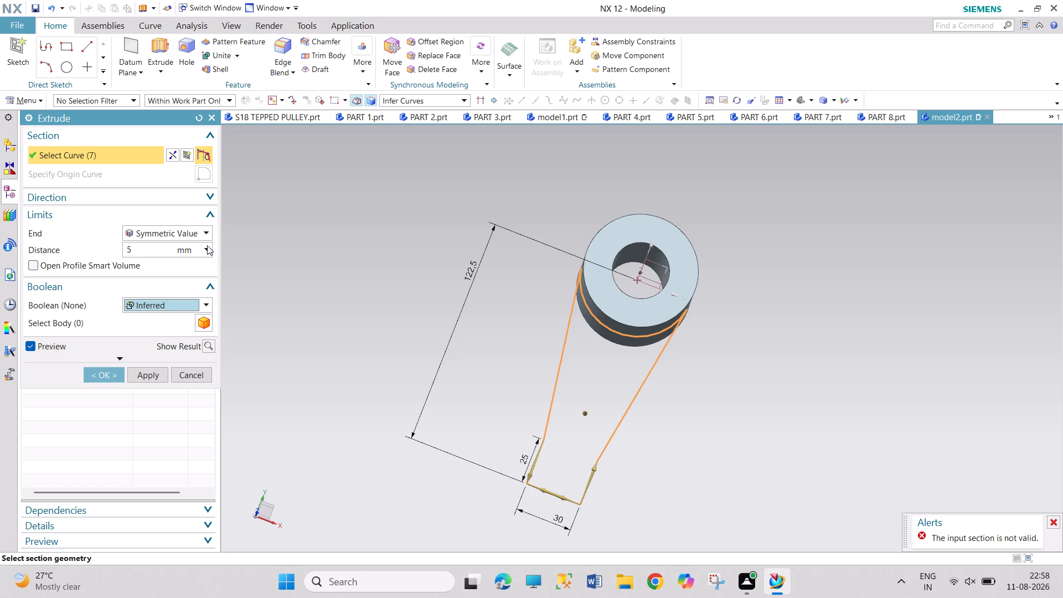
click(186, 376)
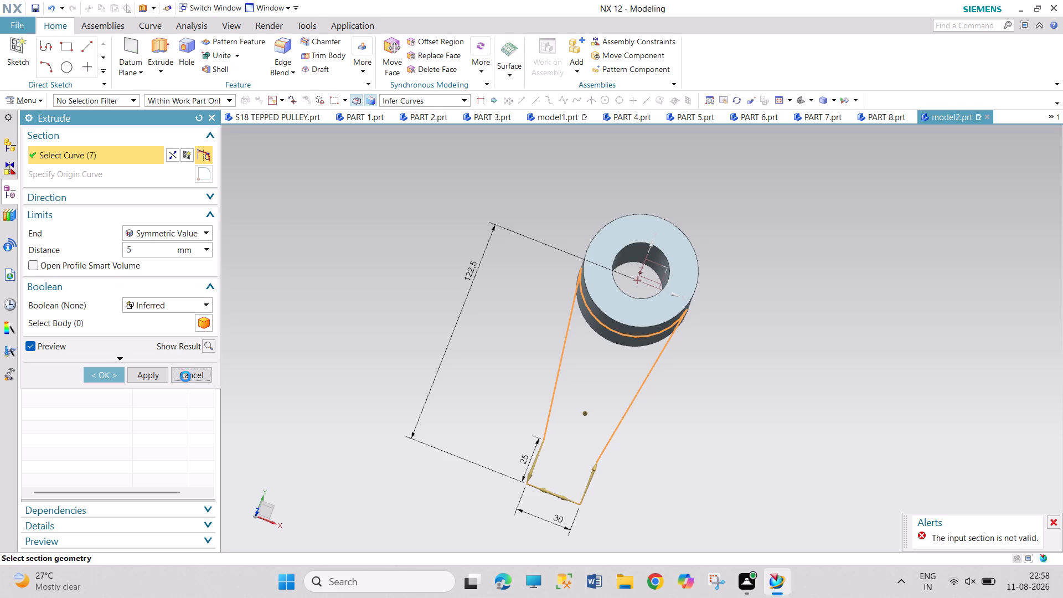
Inspect where the arm sketch meets the cylinder and reopen that sketch with rollback.
middle_drag(298, 383, 327, 418)
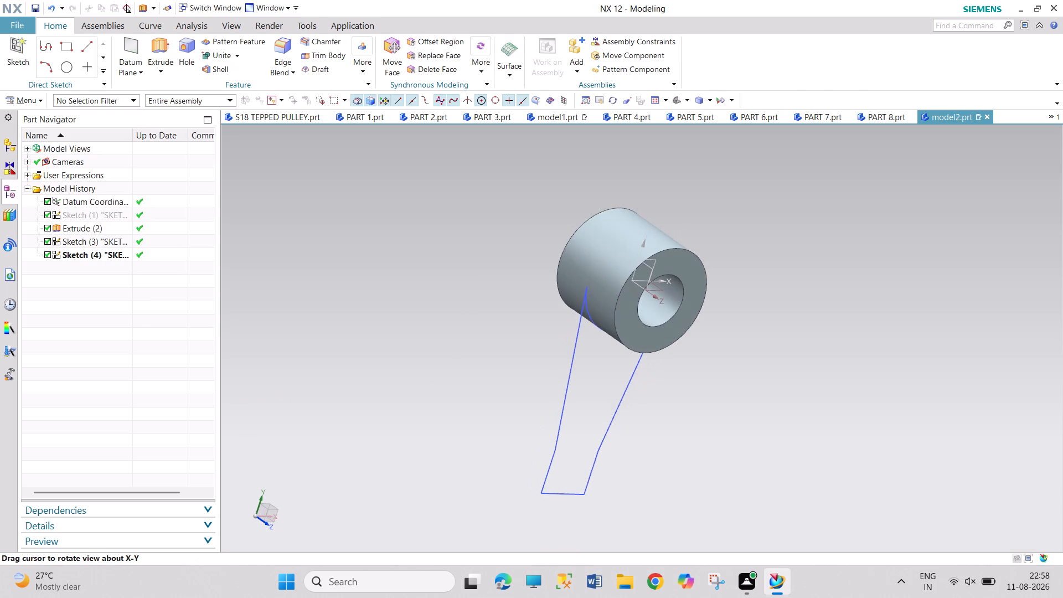
scroll(591, 291, up, 4)
scroll(596, 279, down, 1)
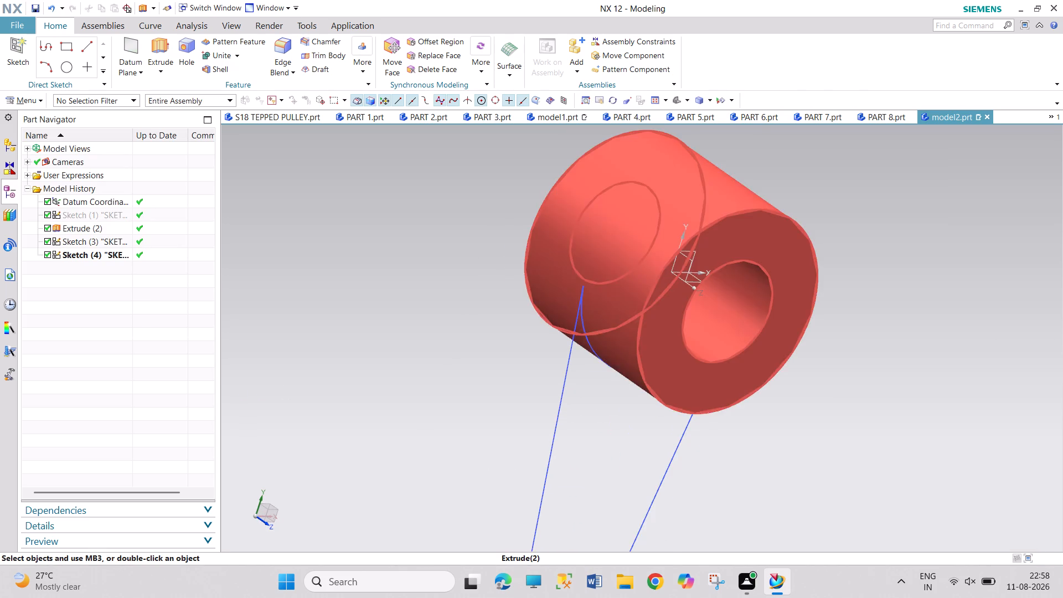
middle_drag(770, 348, 734, 343)
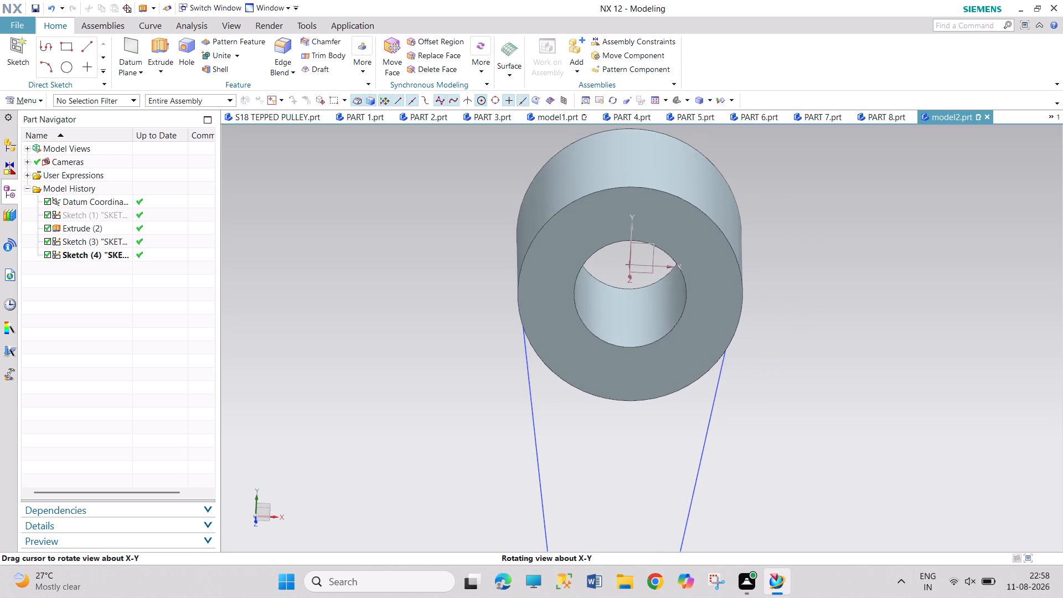
middle_drag(734, 343, 736, 344)
middle_drag(772, 364, 755, 358)
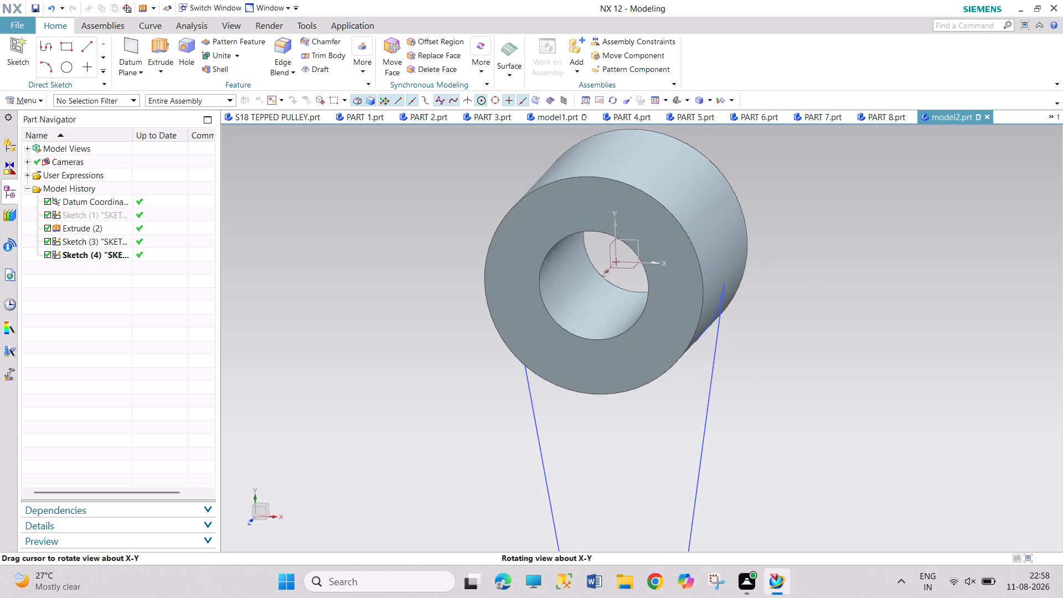
middle_drag(755, 358, 758, 359)
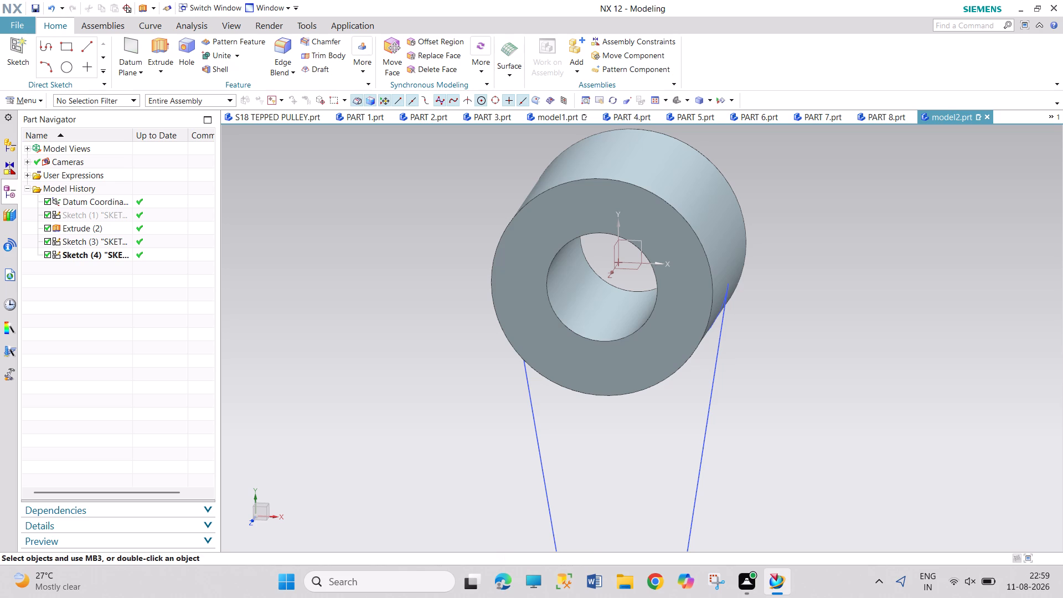
right_click(709, 403)
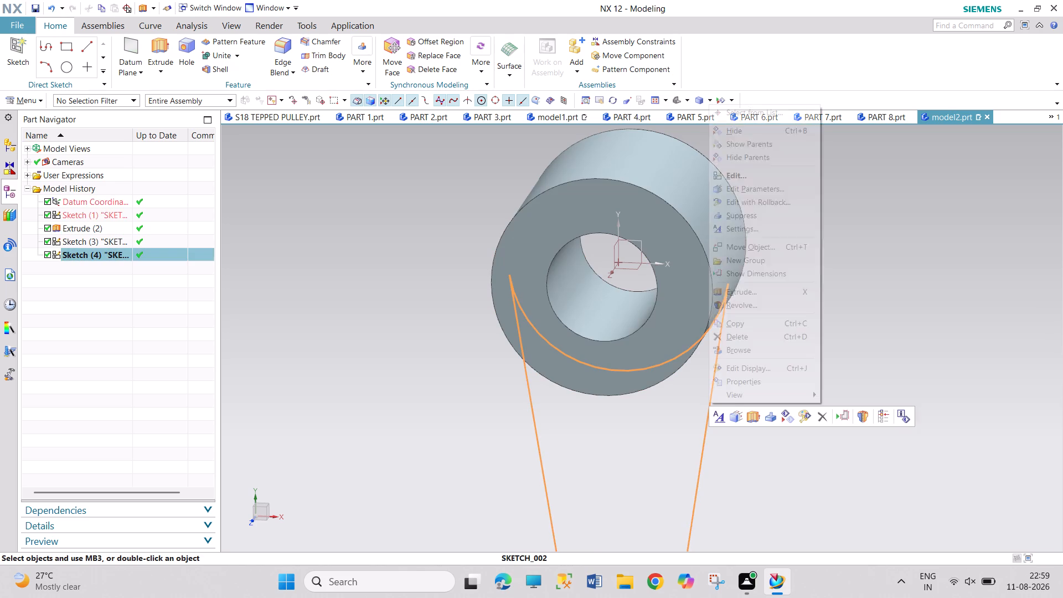
click(755, 202)
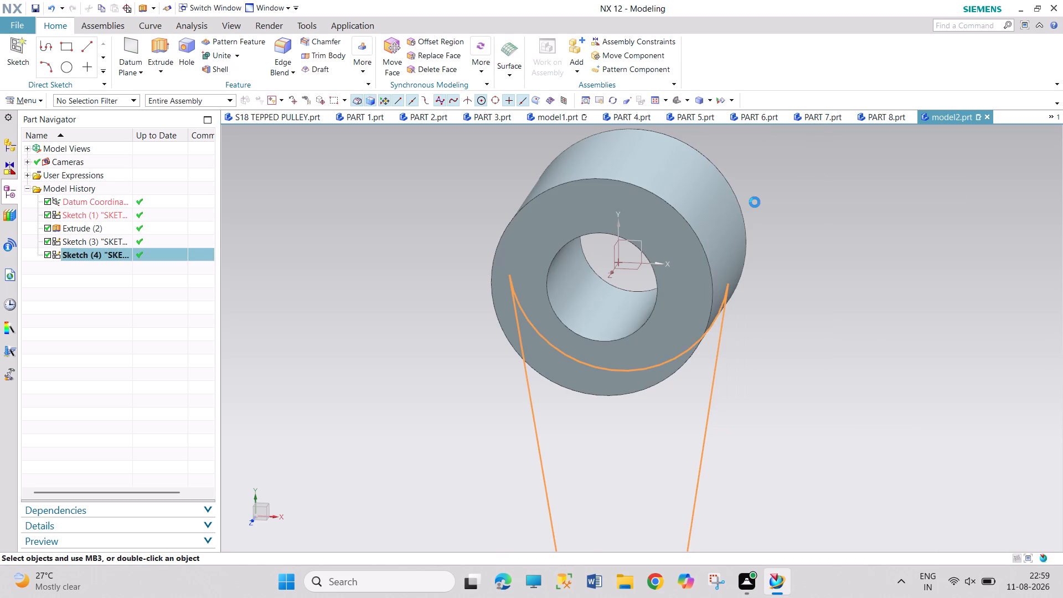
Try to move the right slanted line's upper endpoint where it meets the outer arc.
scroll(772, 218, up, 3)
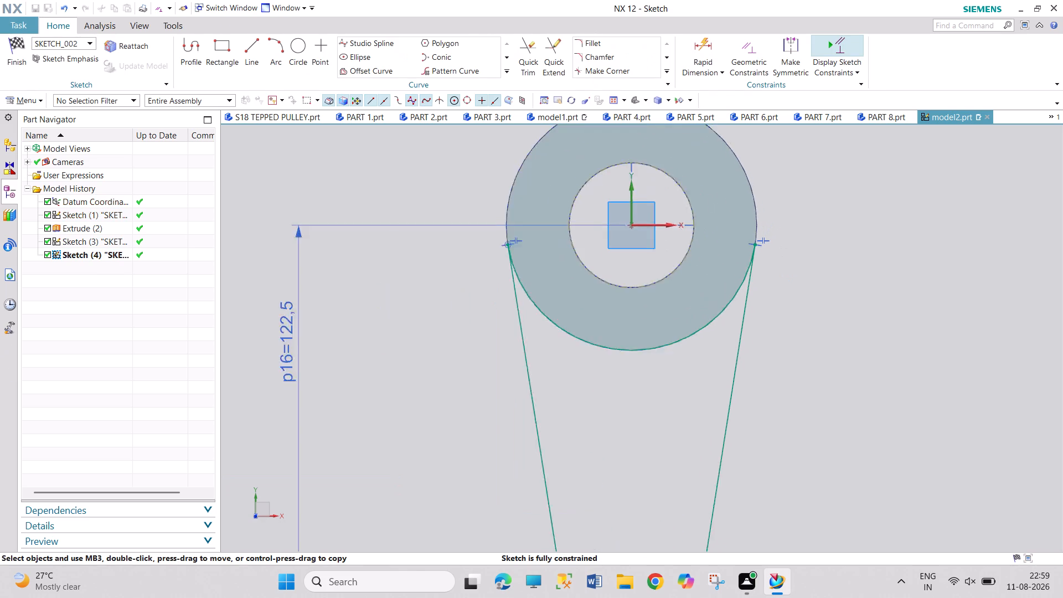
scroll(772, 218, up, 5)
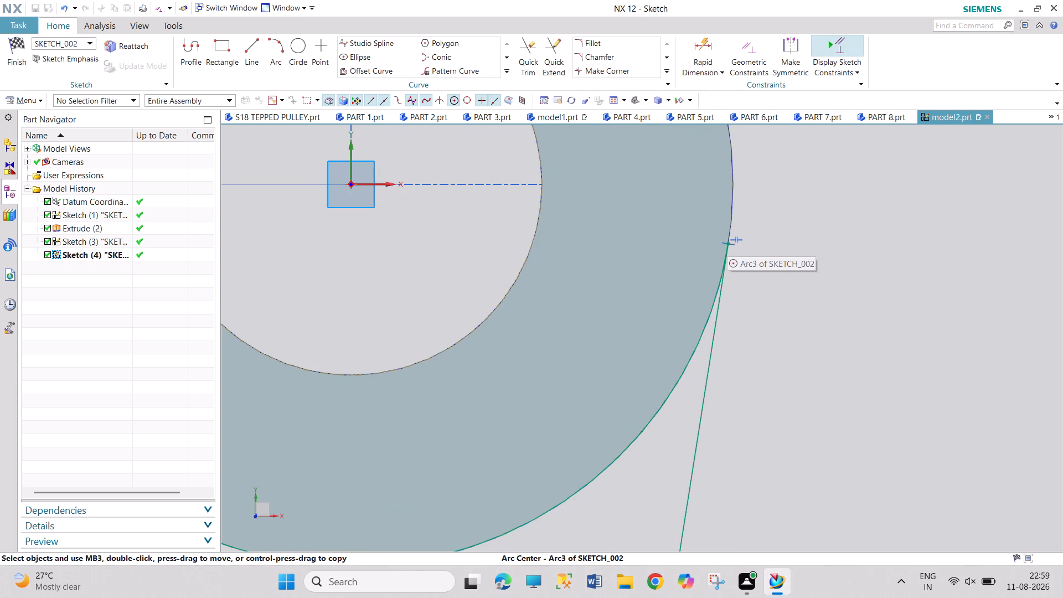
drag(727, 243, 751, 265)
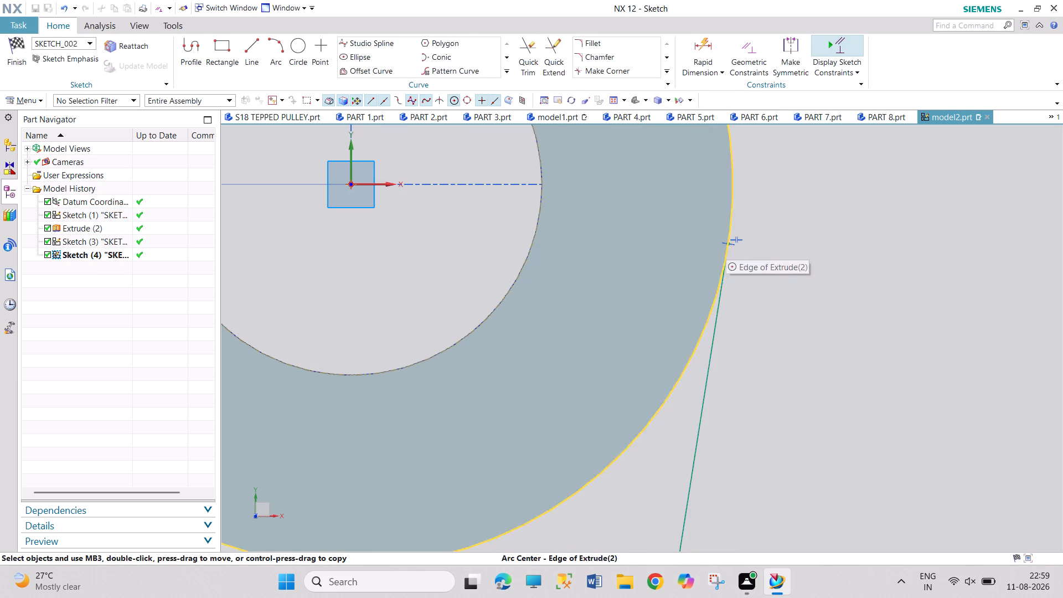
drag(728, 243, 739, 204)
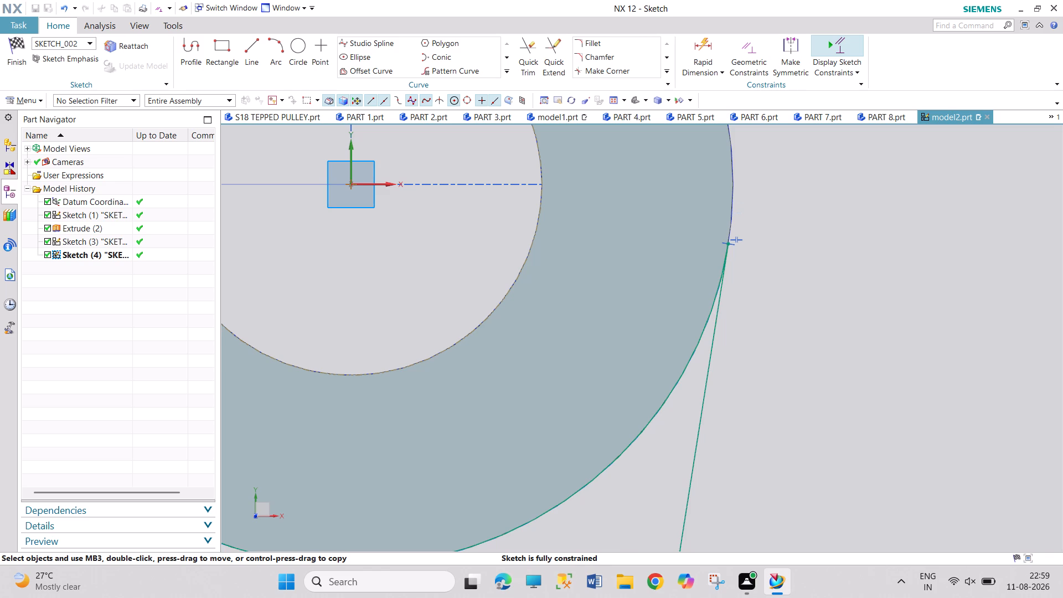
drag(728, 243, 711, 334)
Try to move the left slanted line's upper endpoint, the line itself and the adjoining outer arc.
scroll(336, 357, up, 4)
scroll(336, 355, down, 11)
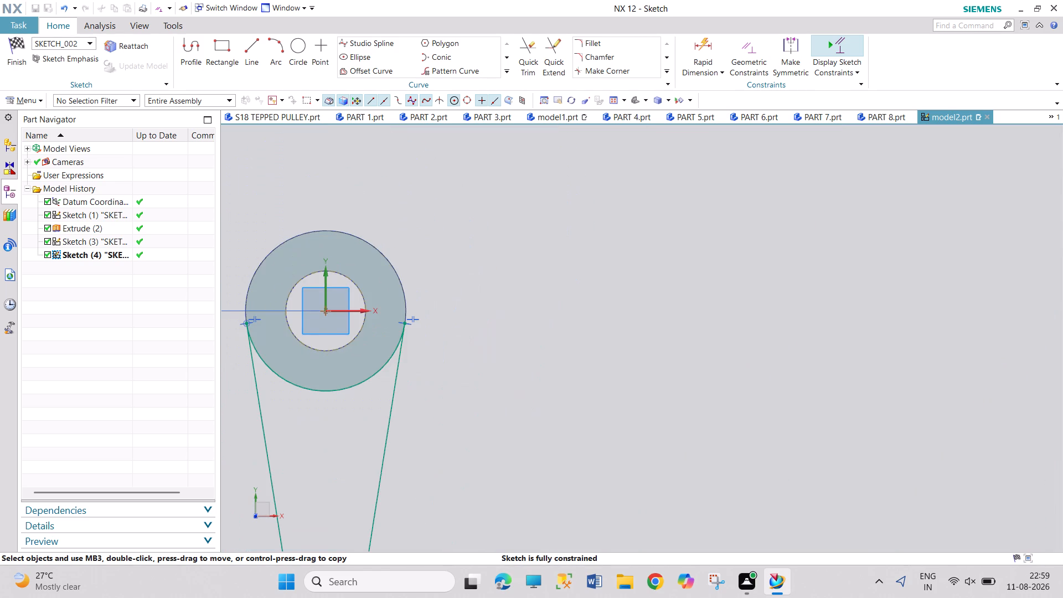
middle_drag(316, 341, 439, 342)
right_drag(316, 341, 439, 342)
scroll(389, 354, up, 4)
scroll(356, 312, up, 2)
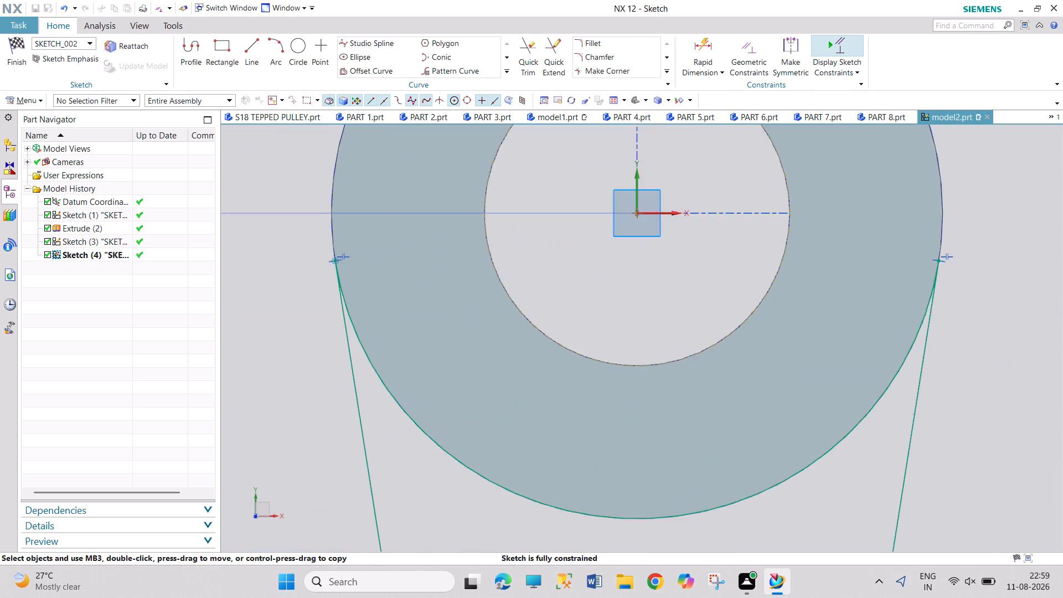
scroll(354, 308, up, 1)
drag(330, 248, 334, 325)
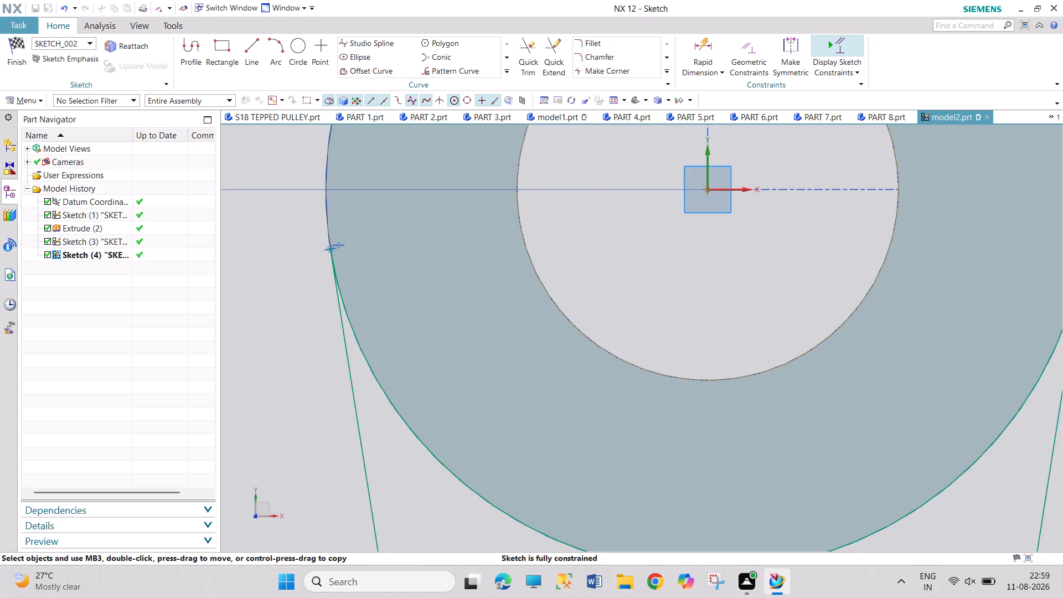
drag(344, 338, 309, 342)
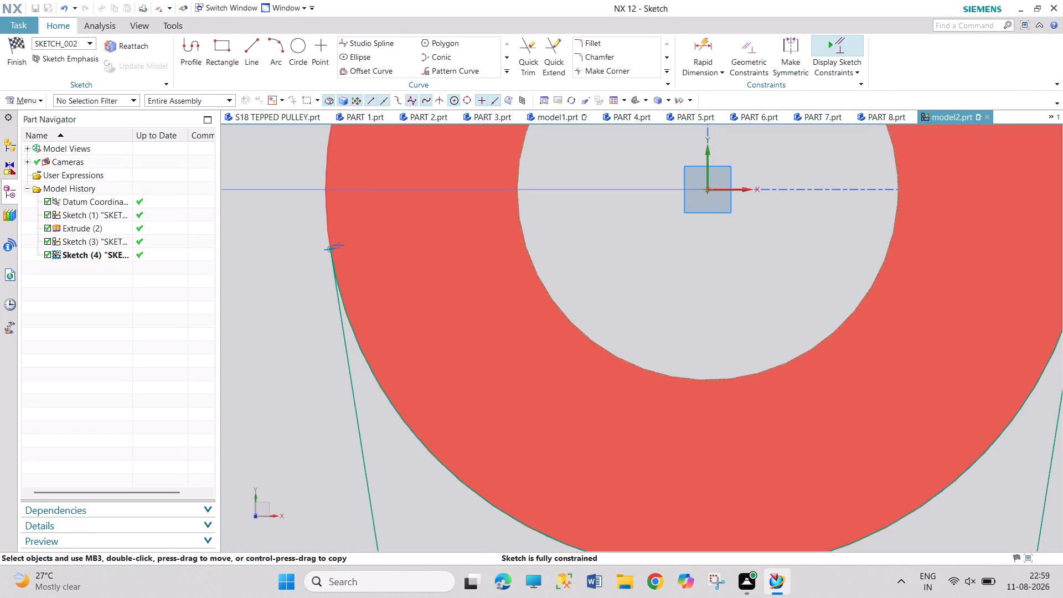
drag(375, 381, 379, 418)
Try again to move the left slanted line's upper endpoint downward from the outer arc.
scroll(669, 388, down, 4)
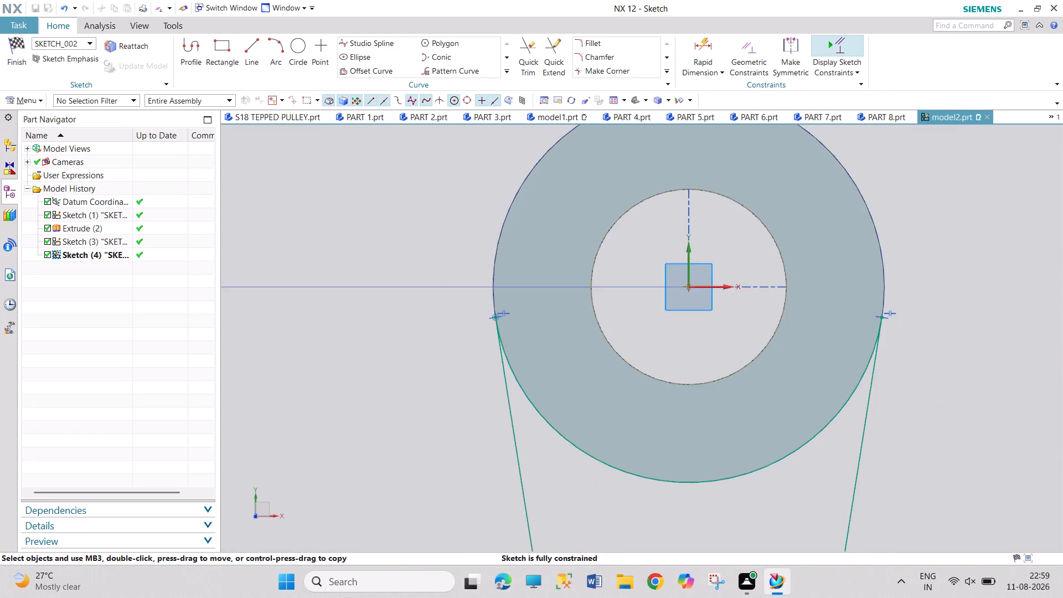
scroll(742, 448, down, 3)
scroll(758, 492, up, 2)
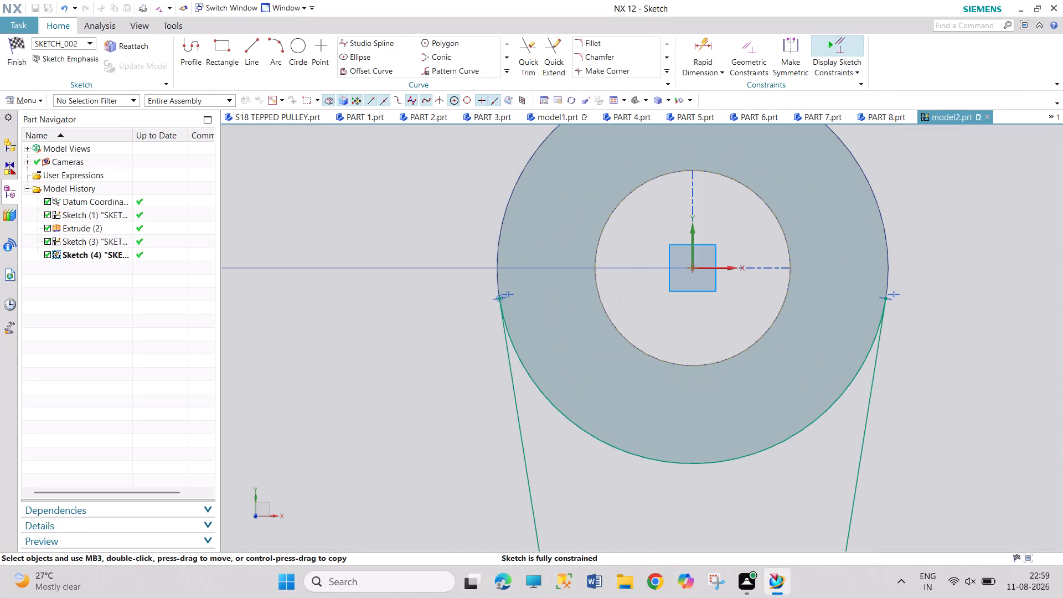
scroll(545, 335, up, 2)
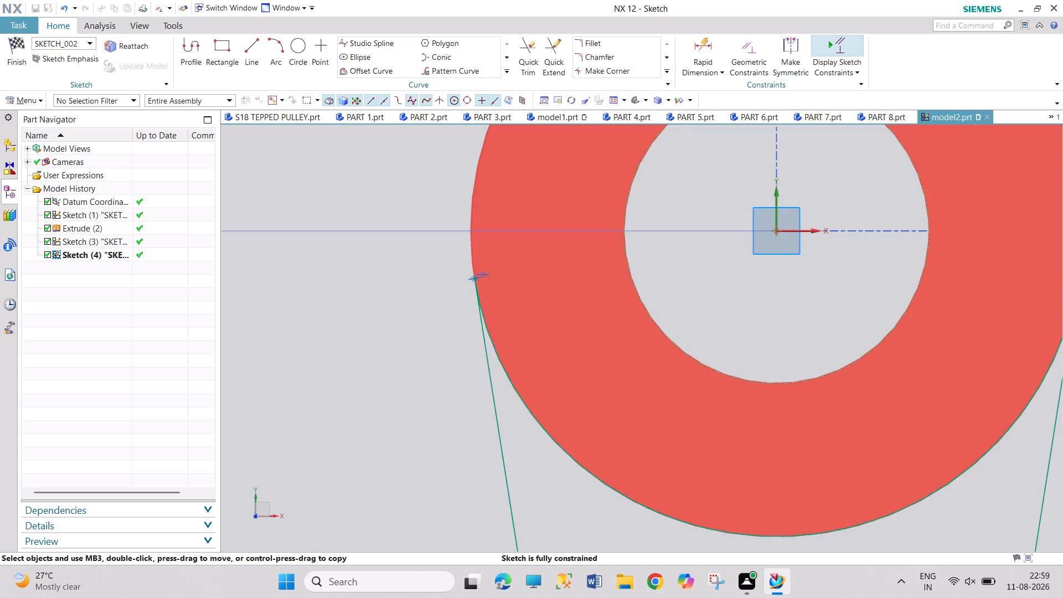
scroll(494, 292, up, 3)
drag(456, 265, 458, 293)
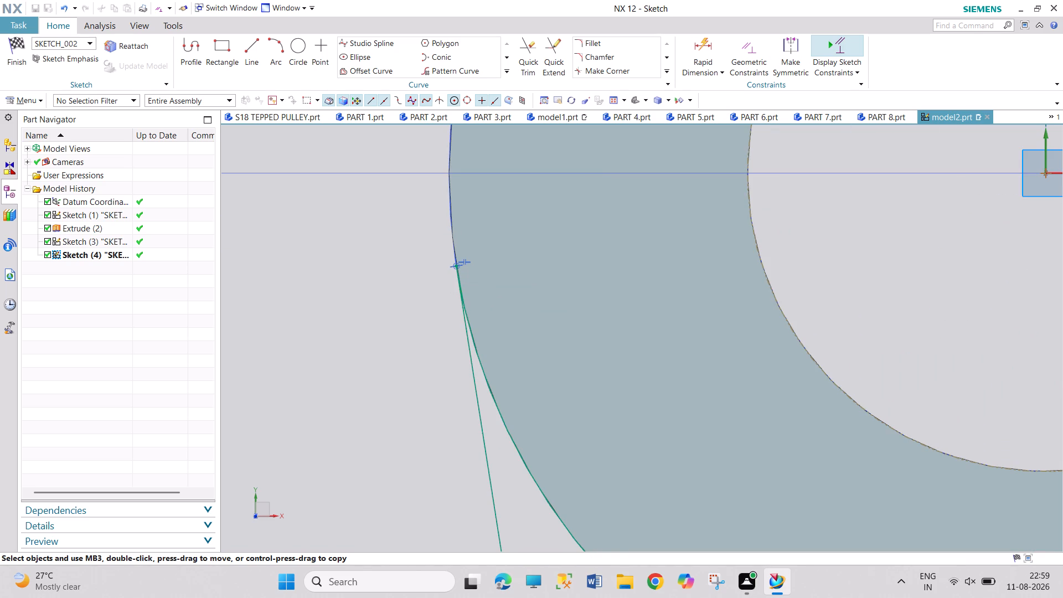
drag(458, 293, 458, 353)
Examine the whole arm sketch, from the slanted sides at the cylinder down to the rectangular lower end.
scroll(587, 359, down, 4)
scroll(695, 409, down, 4)
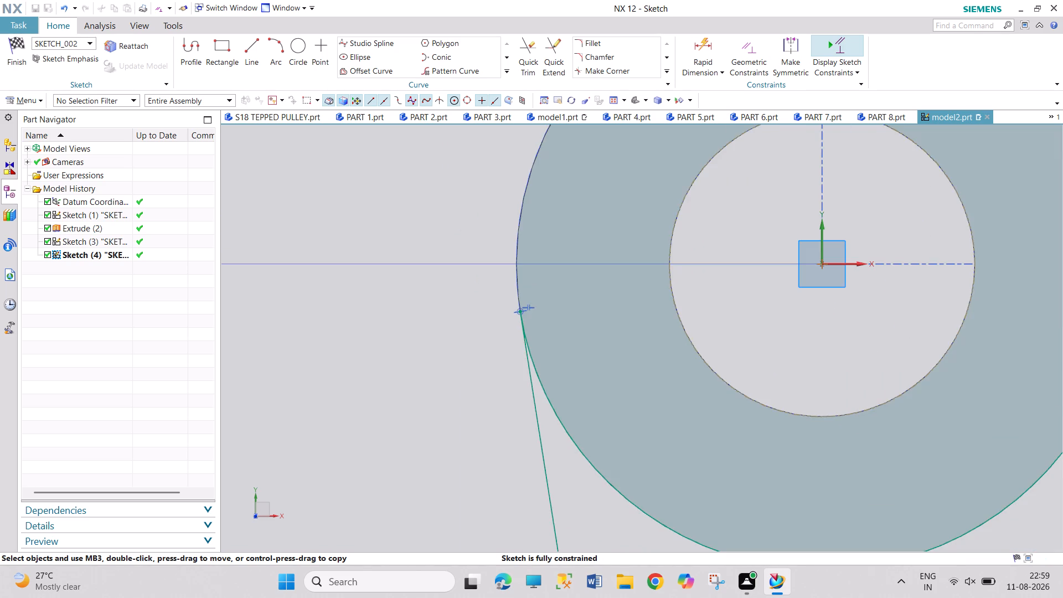
scroll(696, 411, down, 1)
scroll(740, 440, down, 3)
scroll(772, 484, down, 6)
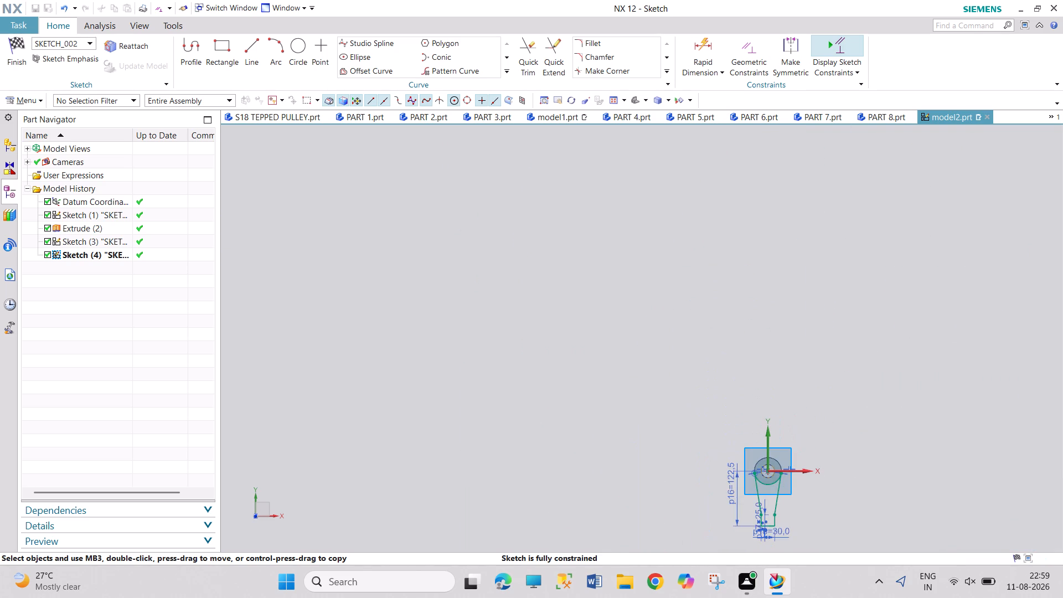
scroll(775, 547, up, 8)
scroll(802, 426, up, 4)
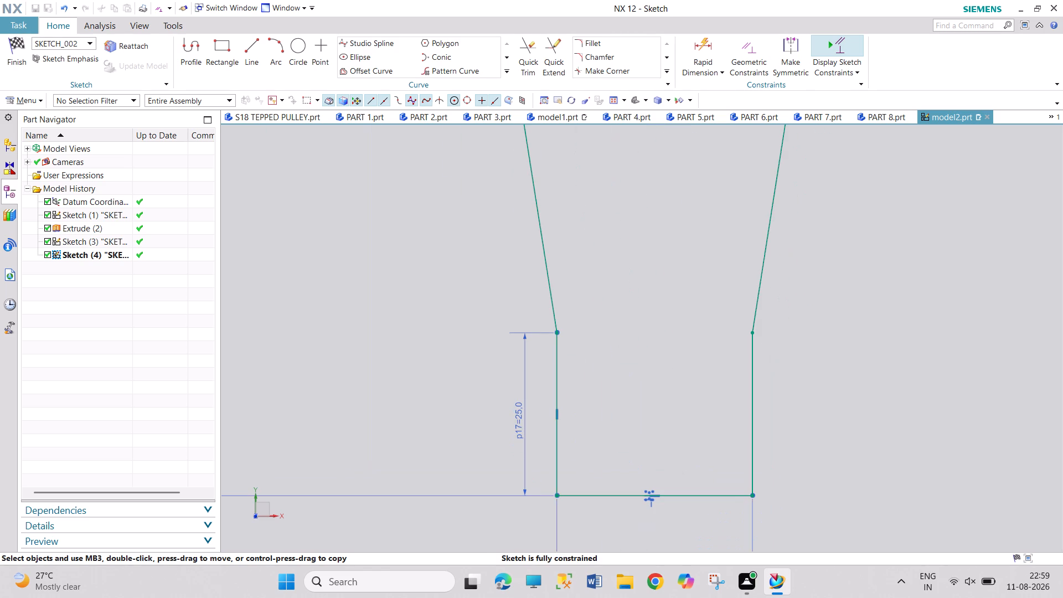
scroll(679, 391, down, 6)
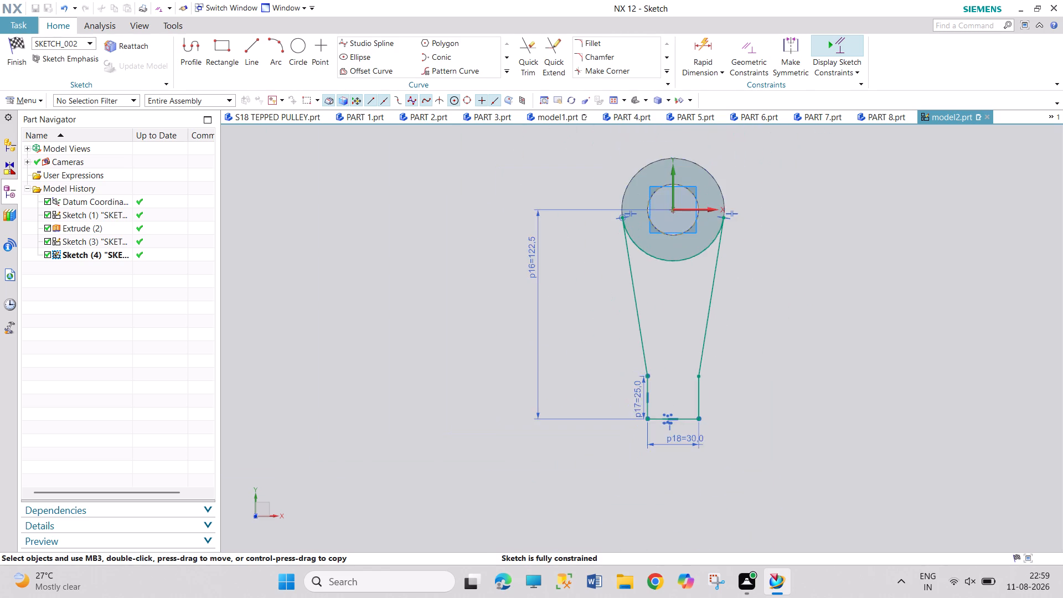
Remove the arm's right slanted line with Quick Trim near its junction with the cylinder's outer circle.
scroll(731, 221, up, 2)
scroll(677, 185, up, 1)
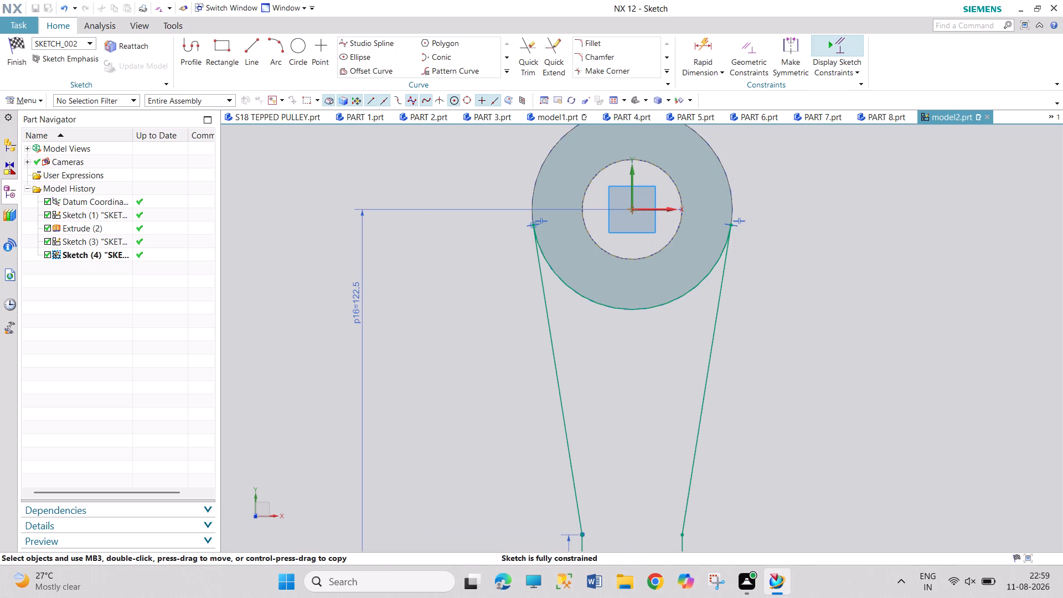
scroll(730, 214, up, 3)
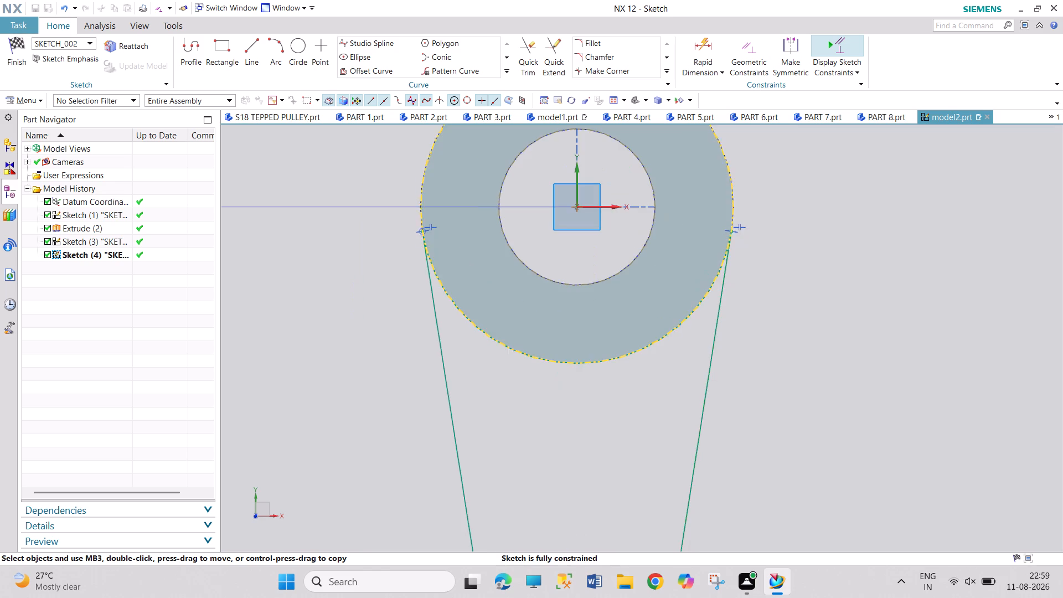
scroll(766, 267, up, 4)
scroll(678, 192, up, 7)
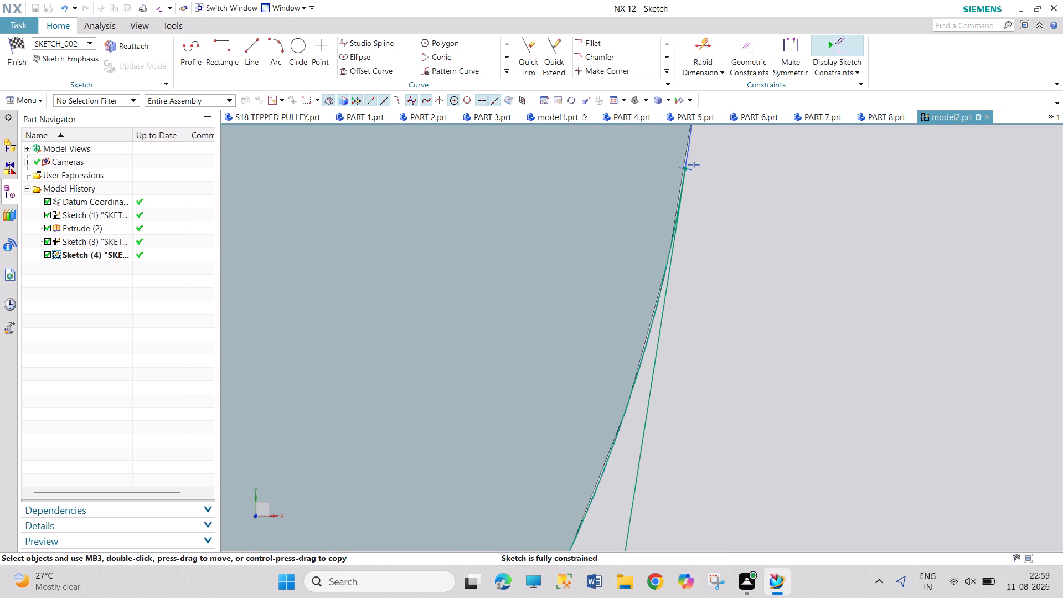
scroll(669, 163, up, 1)
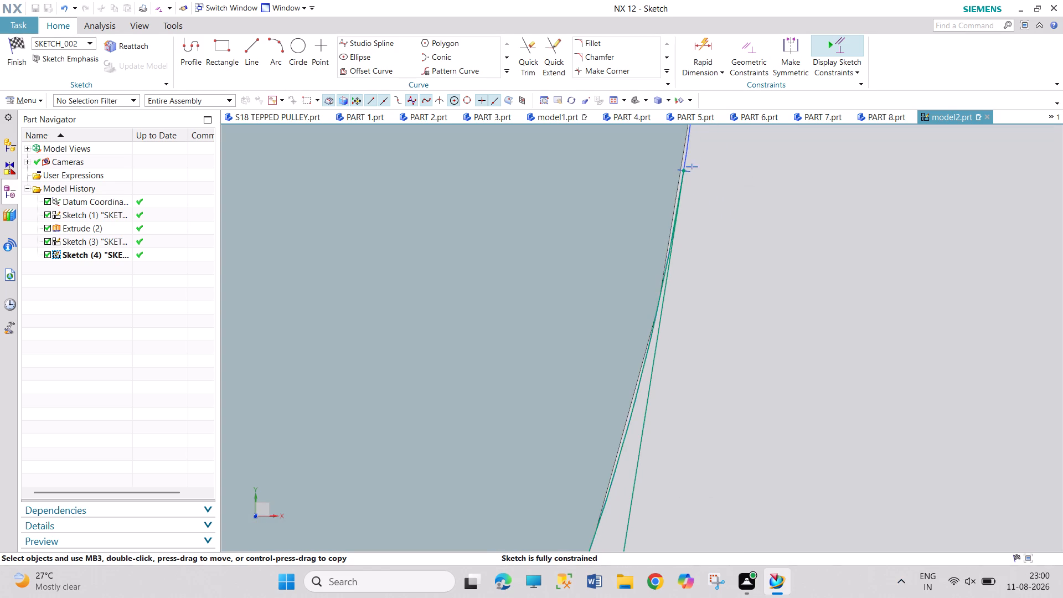
scroll(703, 171, up, 3)
scroll(658, 181, up, 3)
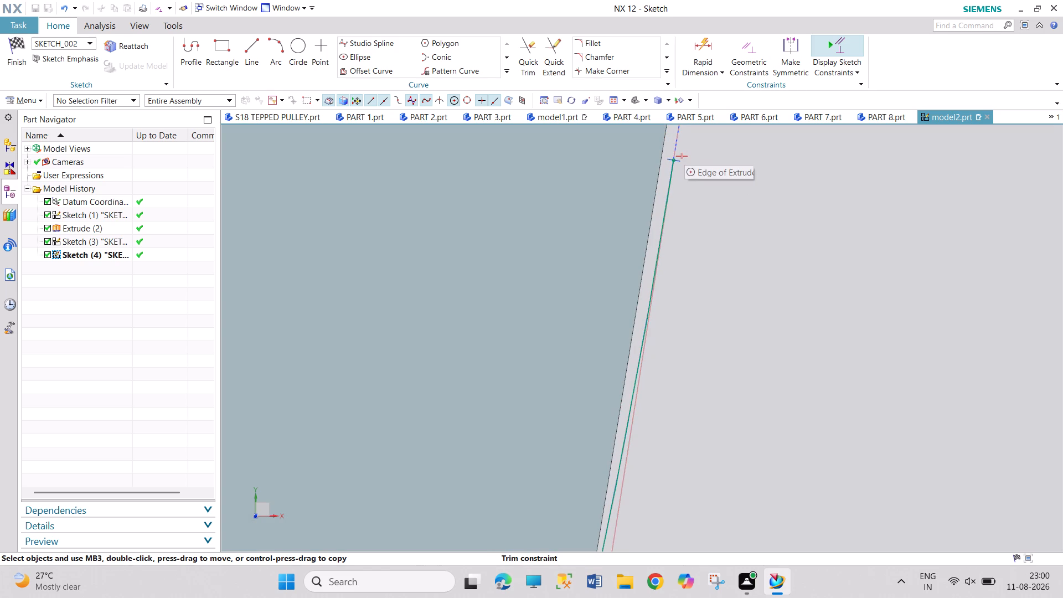
click(526, 59)
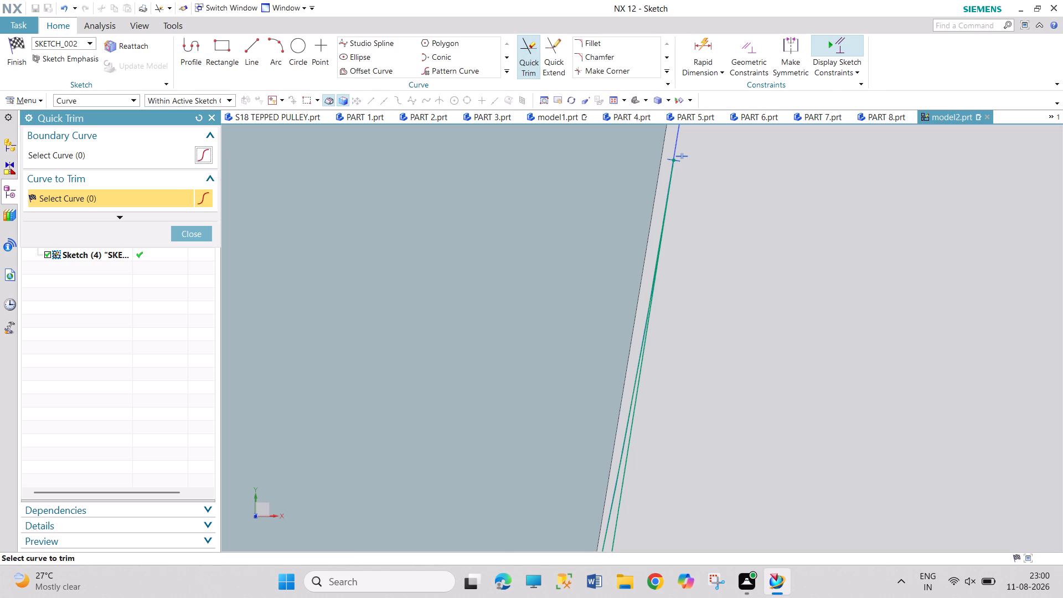
click(667, 190)
Remove the arm's left slanted line with Quick Trim, selecting it where it meets the outer circle, and finish trimming.
scroll(708, 236, down, 8)
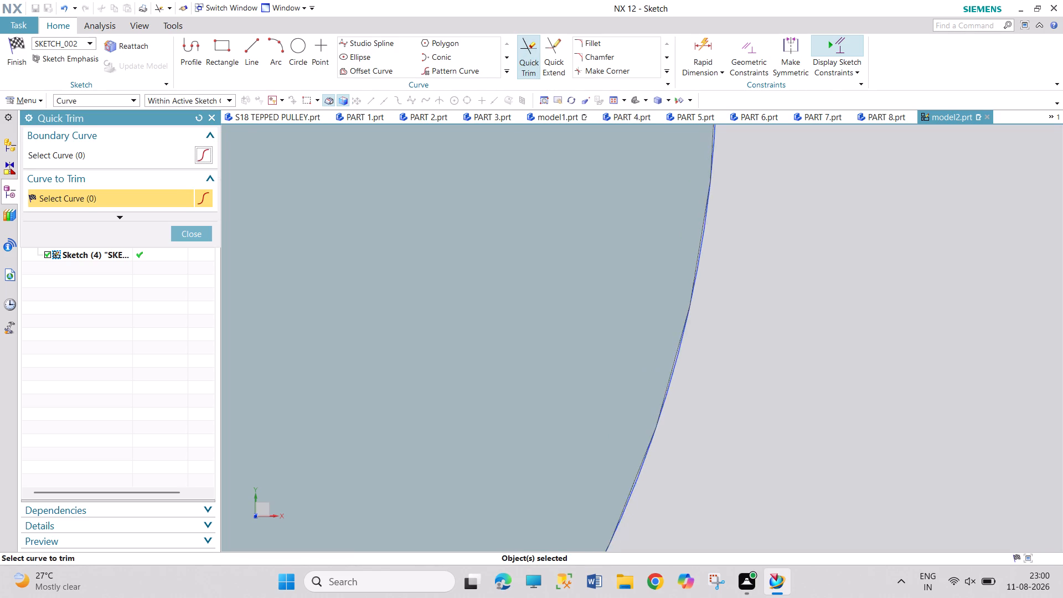
scroll(708, 253, down, 14)
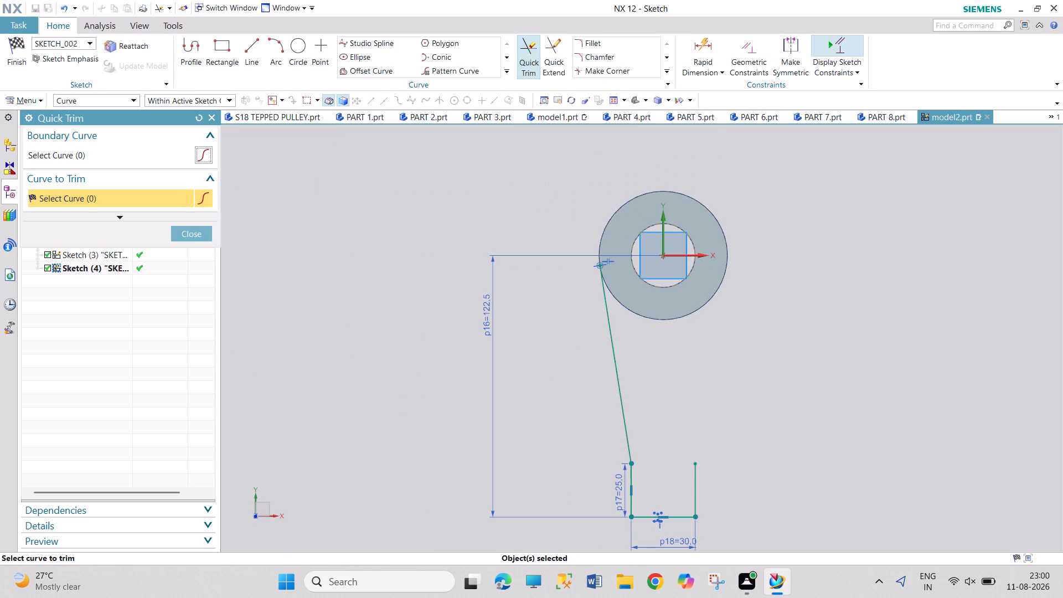
scroll(614, 269, up, 4)
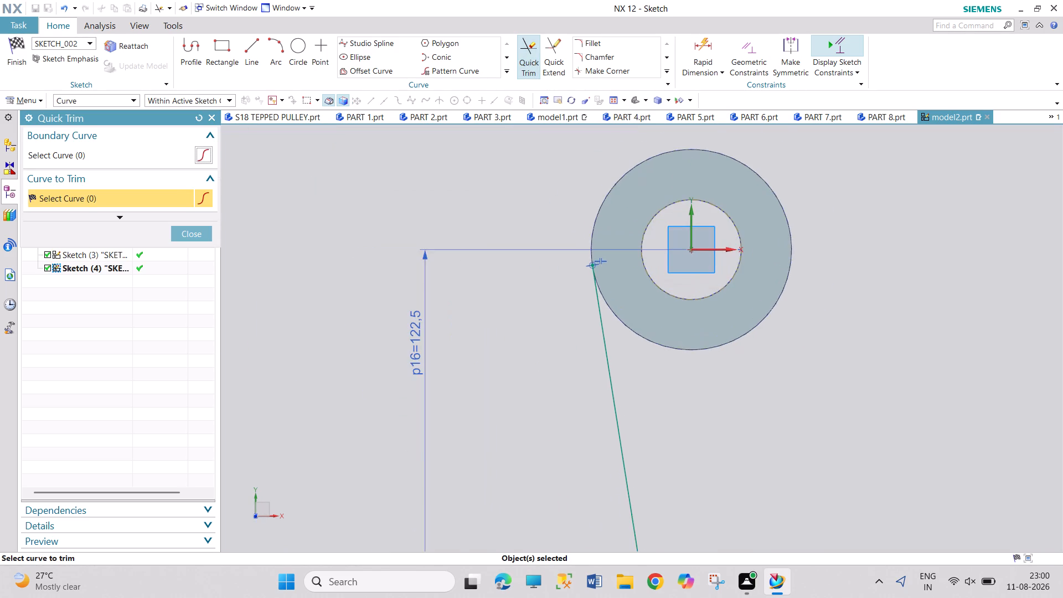
scroll(555, 250, up, 4)
scroll(655, 270, up, 4)
scroll(580, 419, up, 2)
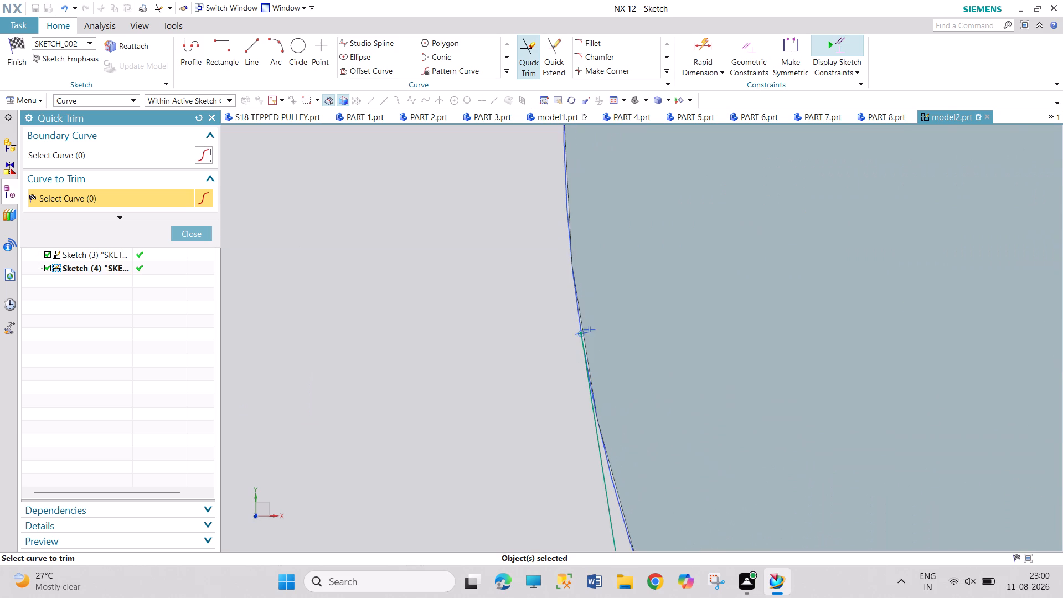
scroll(581, 407, up, 1)
scroll(617, 334, up, 4)
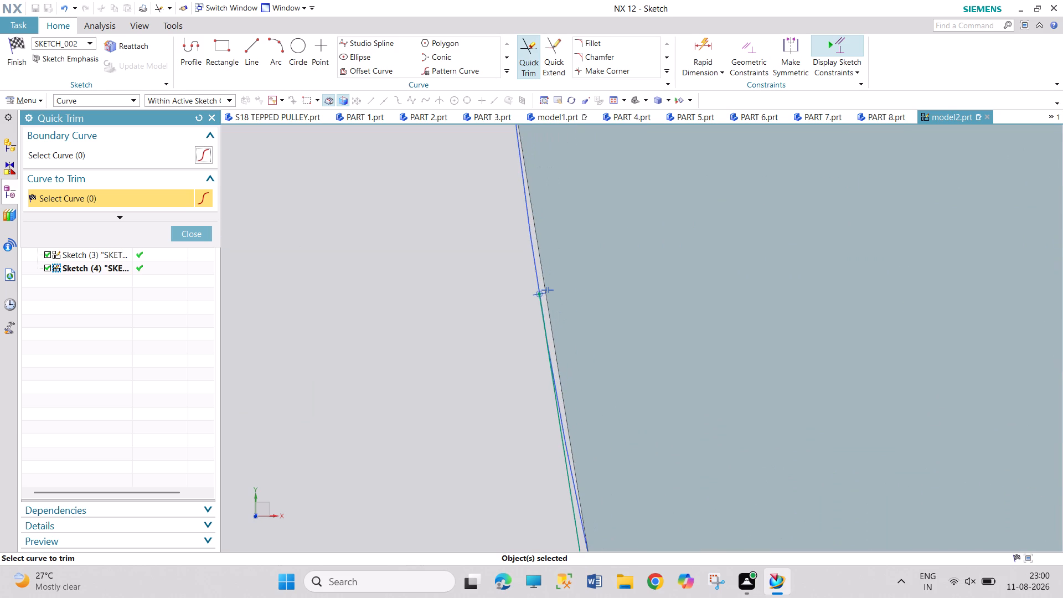
click(541, 311)
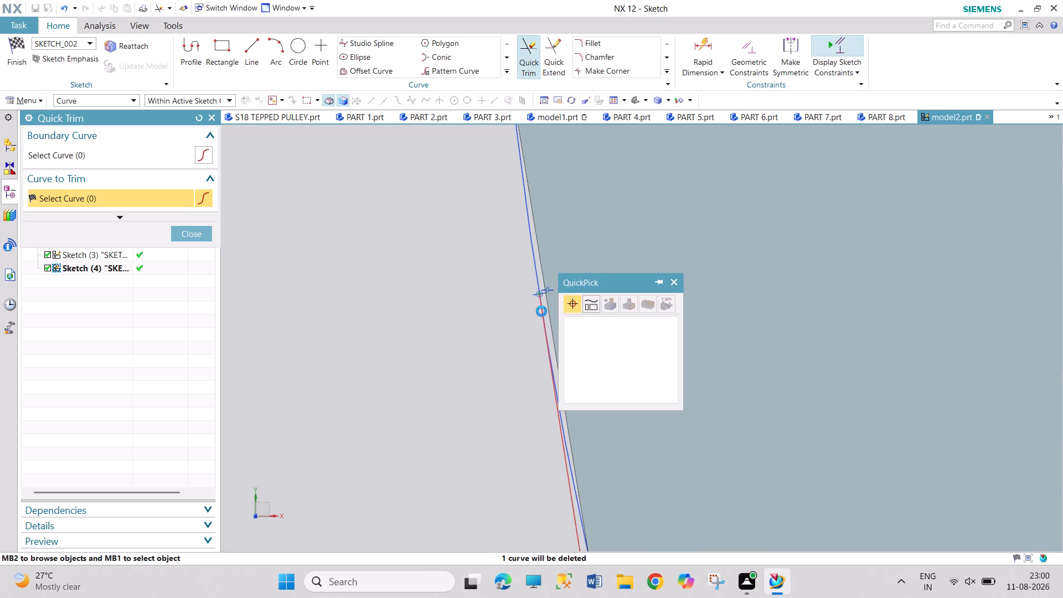
click(584, 328)
scroll(676, 334, down, 20)
scroll(676, 334, down, 3)
scroll(796, 437, down, 7)
scroll(838, 514, up, 7)
scroll(607, 324, up, 2)
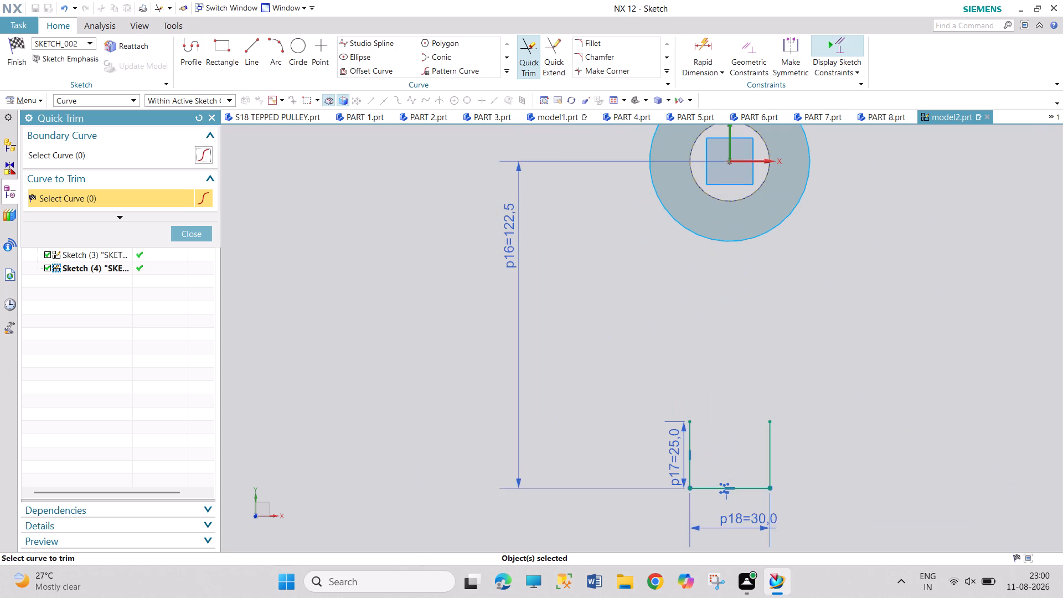
click(211, 112)
click(211, 117)
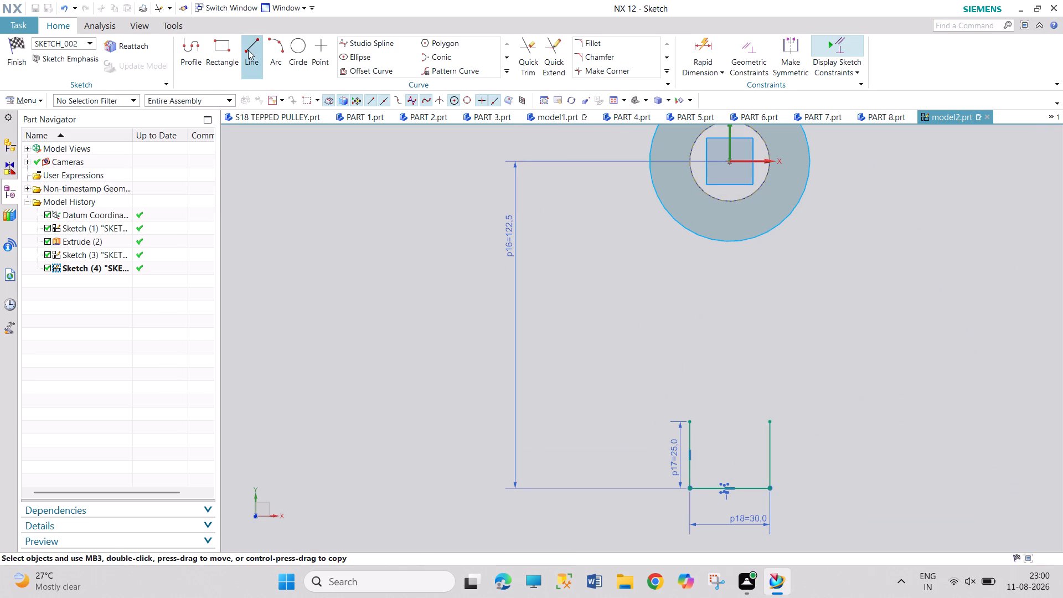
Draw a line about 100 mm long at about 77° from the right vertical side's upper end, ending just outside the cylinder.
click(251, 49)
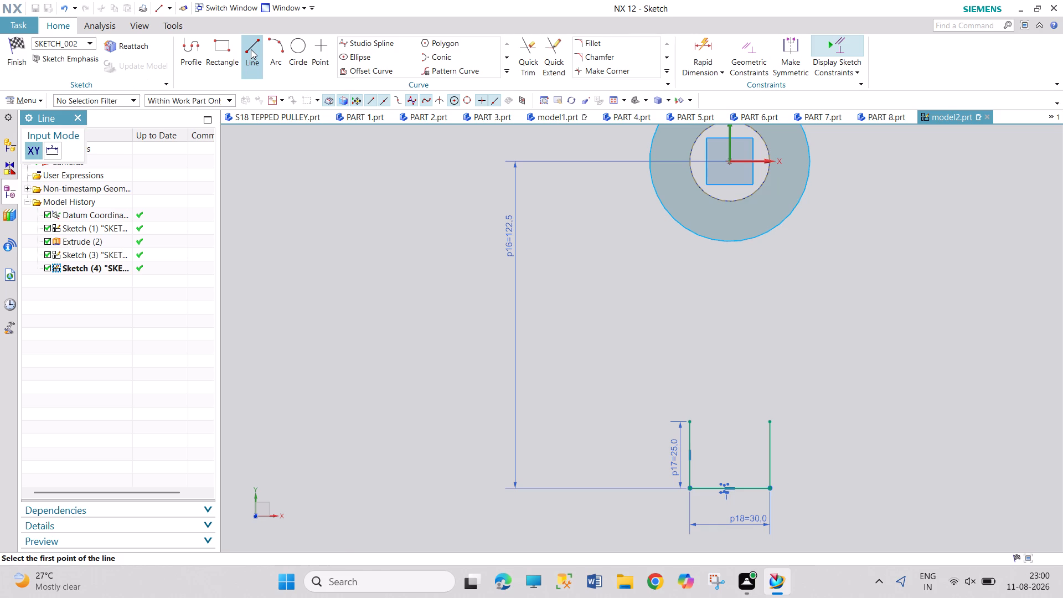
scroll(821, 160, up, 1)
scroll(819, 154, down, 4)
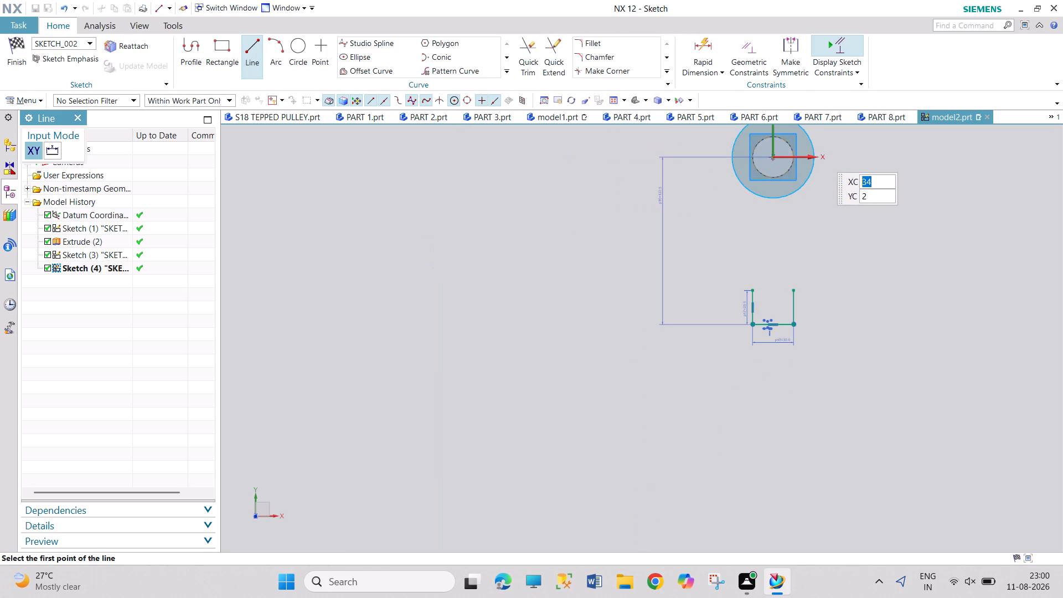
middle_drag(841, 162, 780, 234)
right_drag(841, 162, 779, 252)
scroll(715, 336, up, 3)
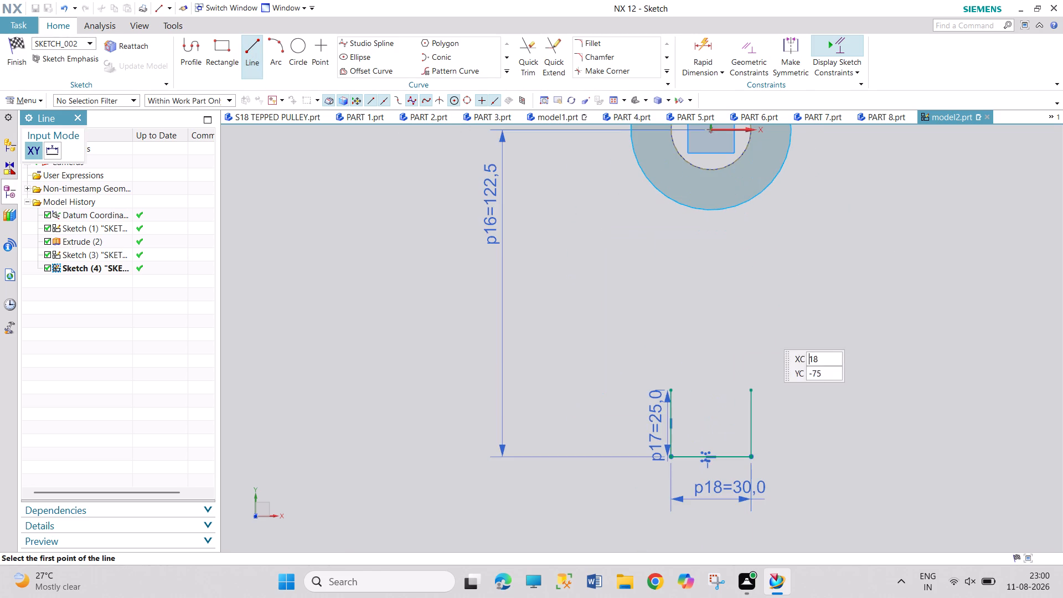
scroll(793, 258, down, 1)
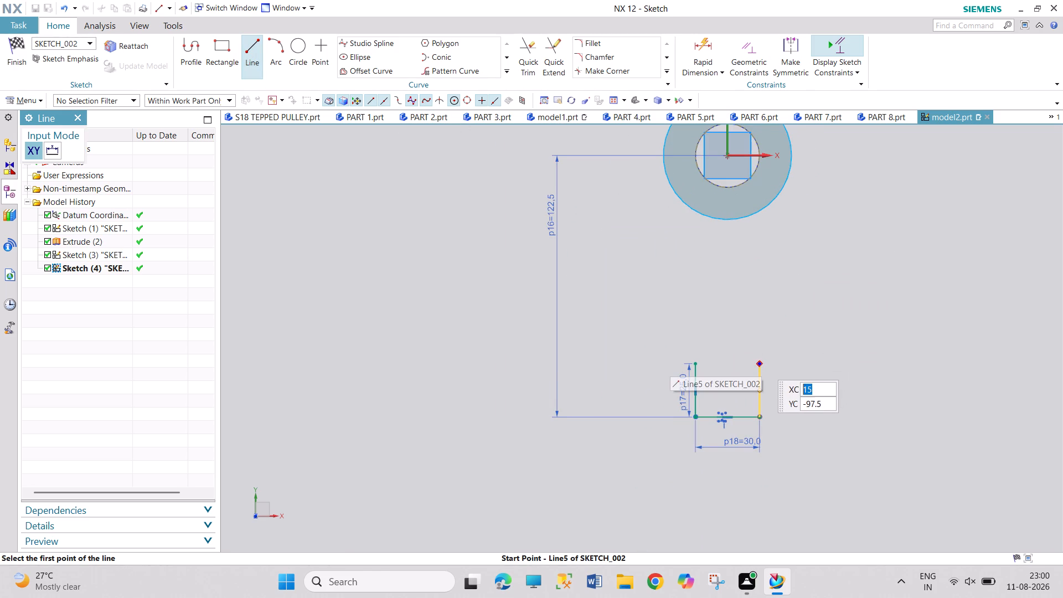
click(760, 362)
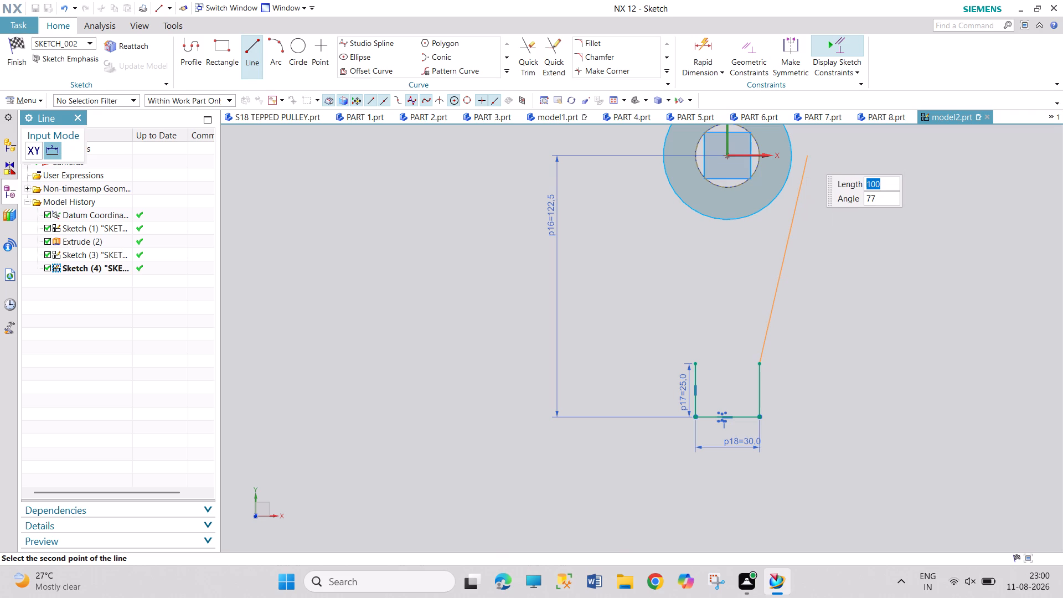
click(808, 156)
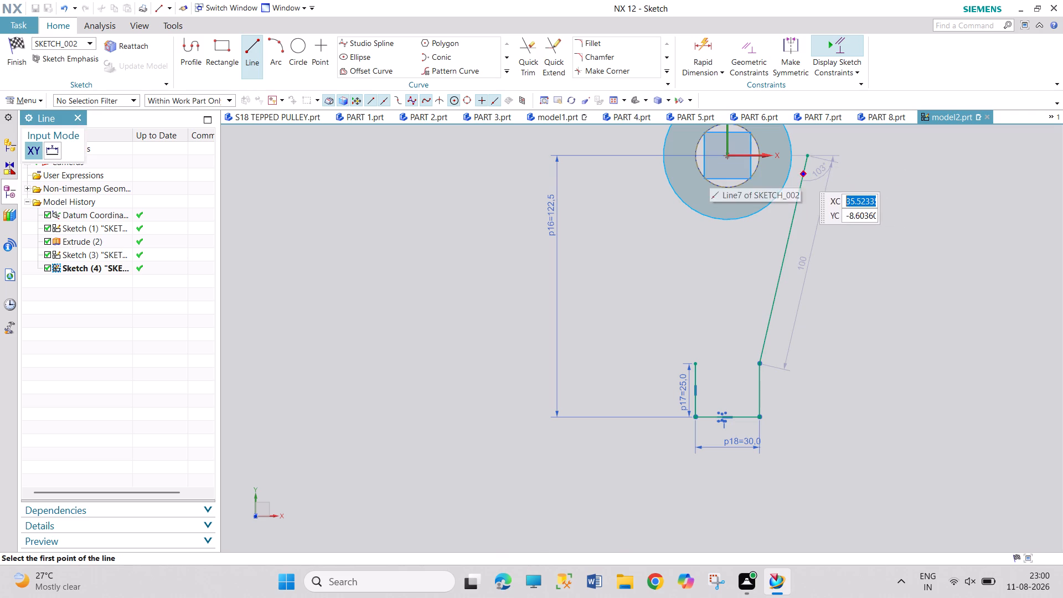
key(Escape)
key(Escape)
Constrain the new slanted line's upper endpoint to lie on the cylinder's outer circle with Point on Curve.
scroll(817, 145, up, 3)
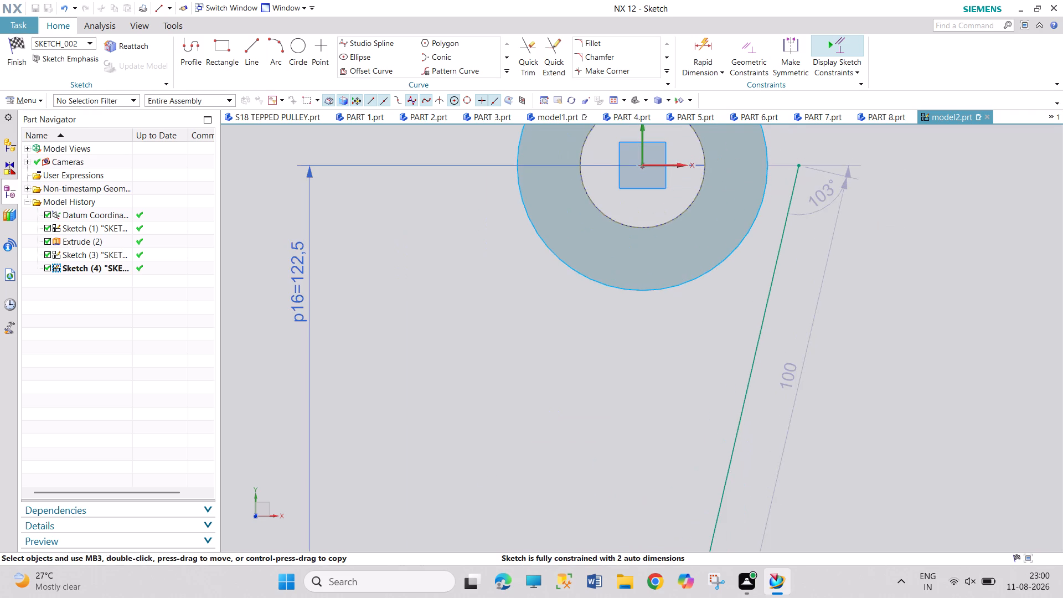
scroll(773, 154, down, 1)
scroll(773, 154, up, 3)
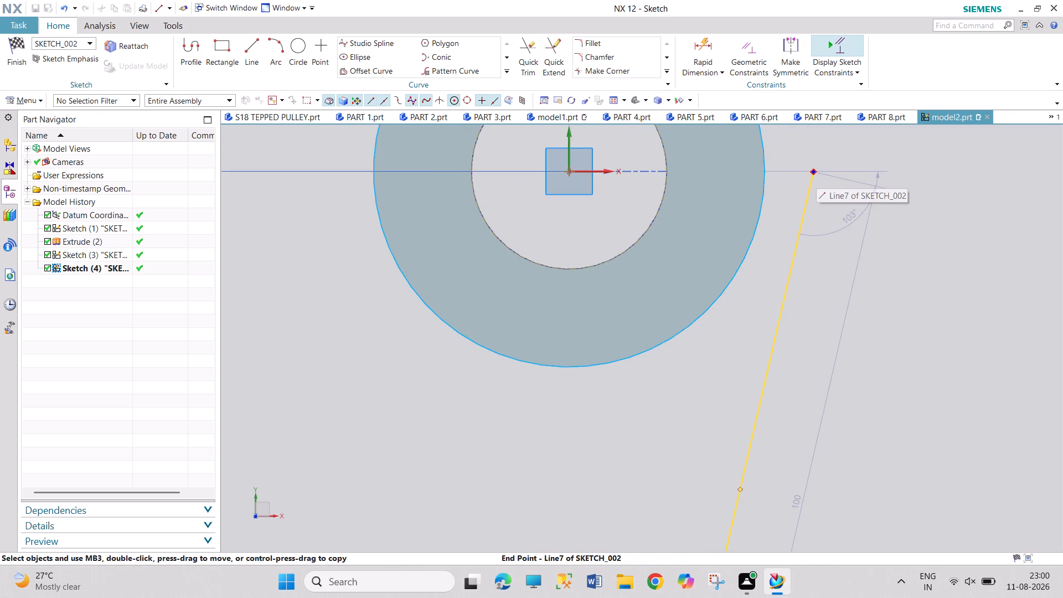
click(814, 170)
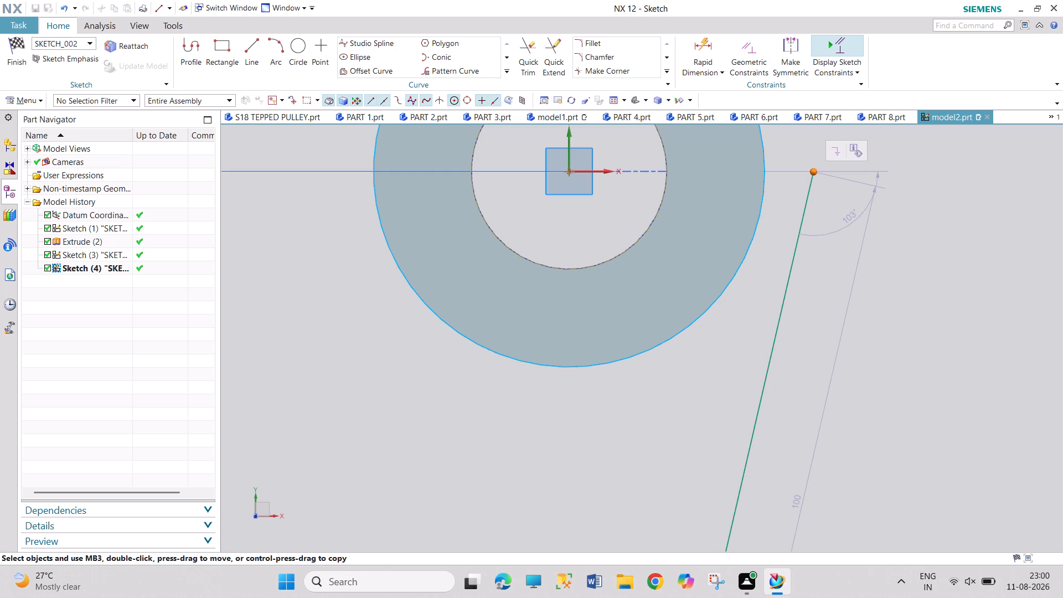
click(736, 52)
click(529, 344)
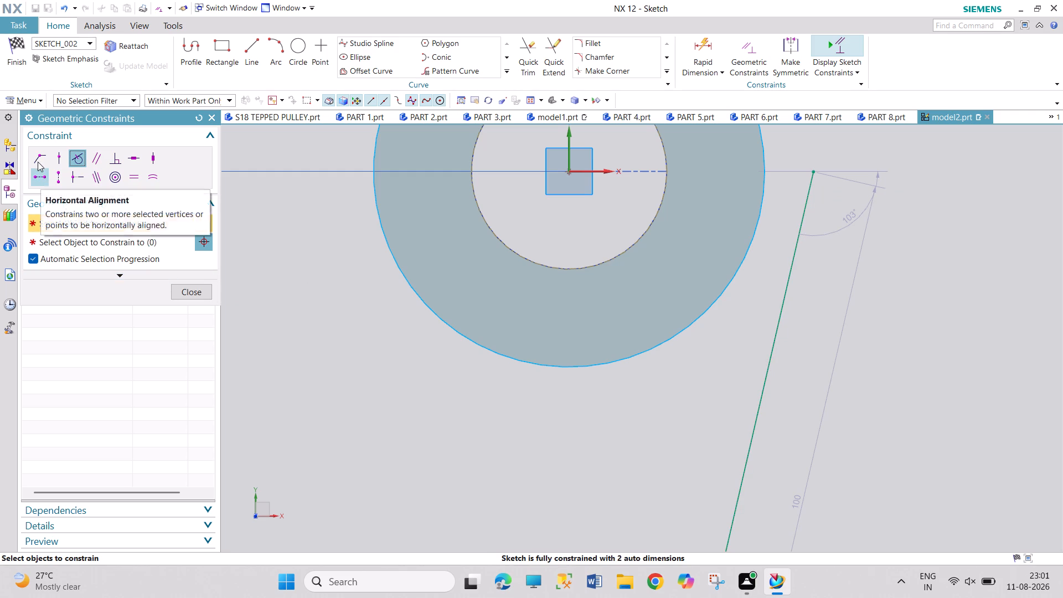
click(61, 158)
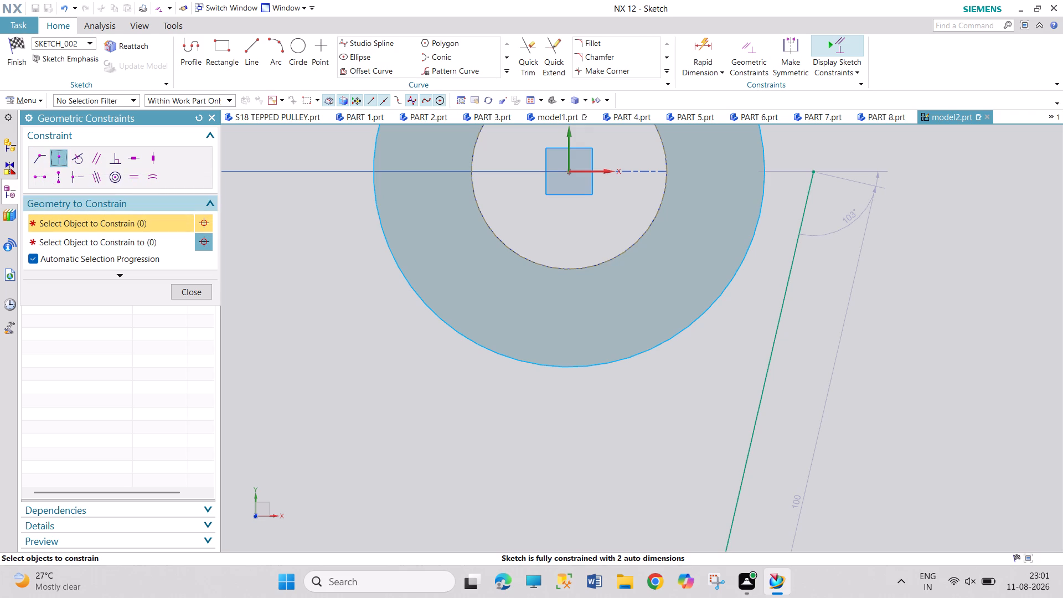
click(749, 251)
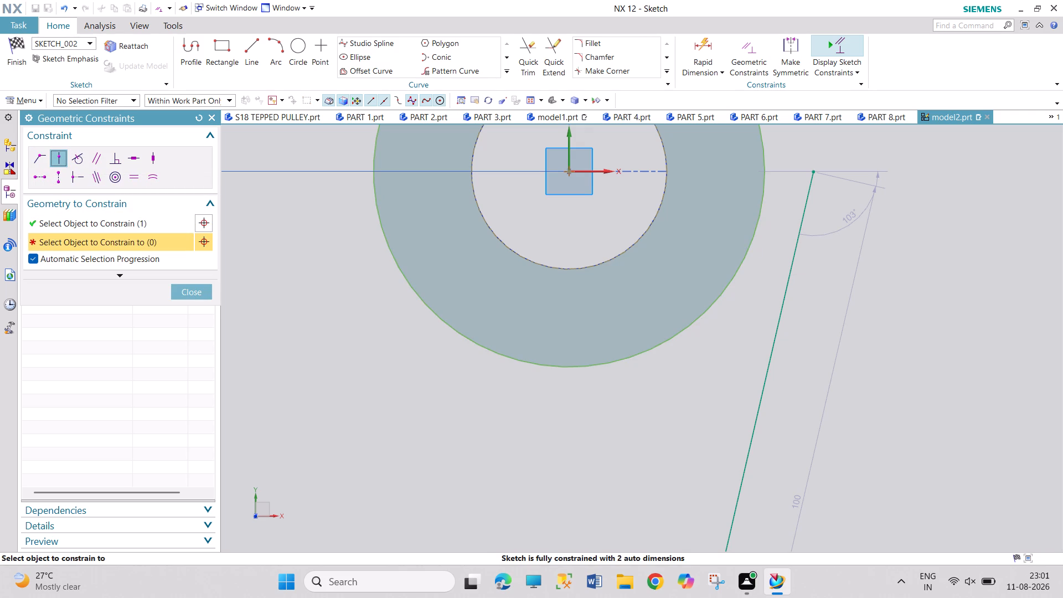
click(814, 170)
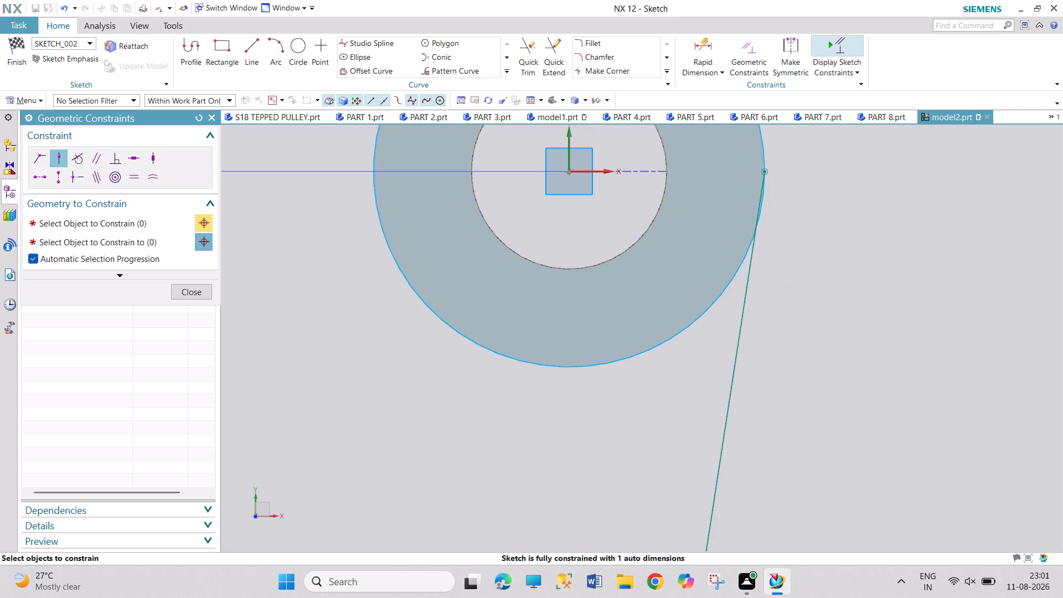
Apply a Tangent constraint between the new right slanted line and the cylinder's outer circle.
click(82, 159)
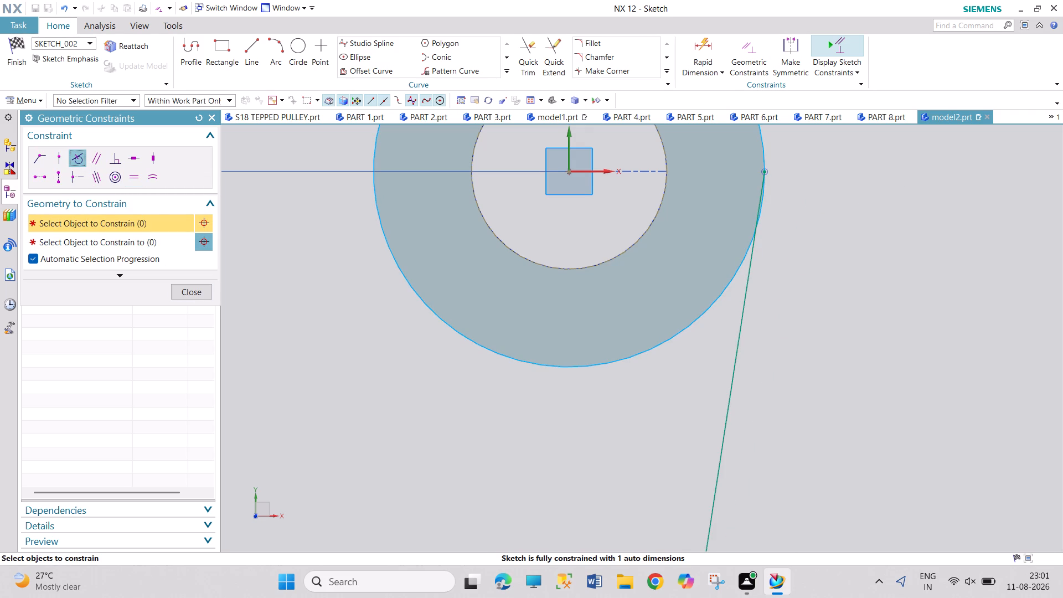
click(741, 328)
click(715, 298)
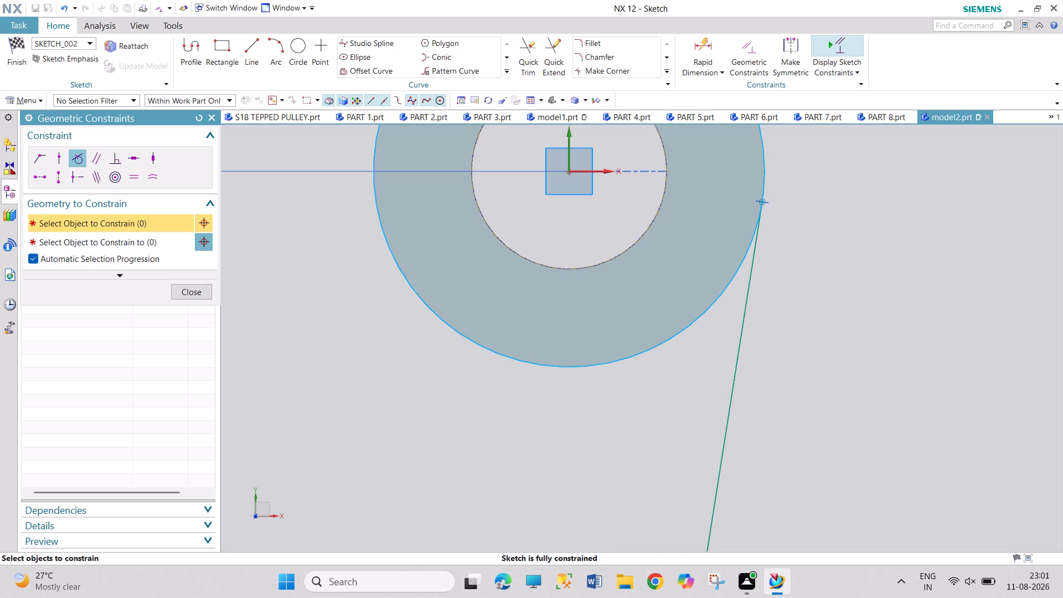
click(202, 290)
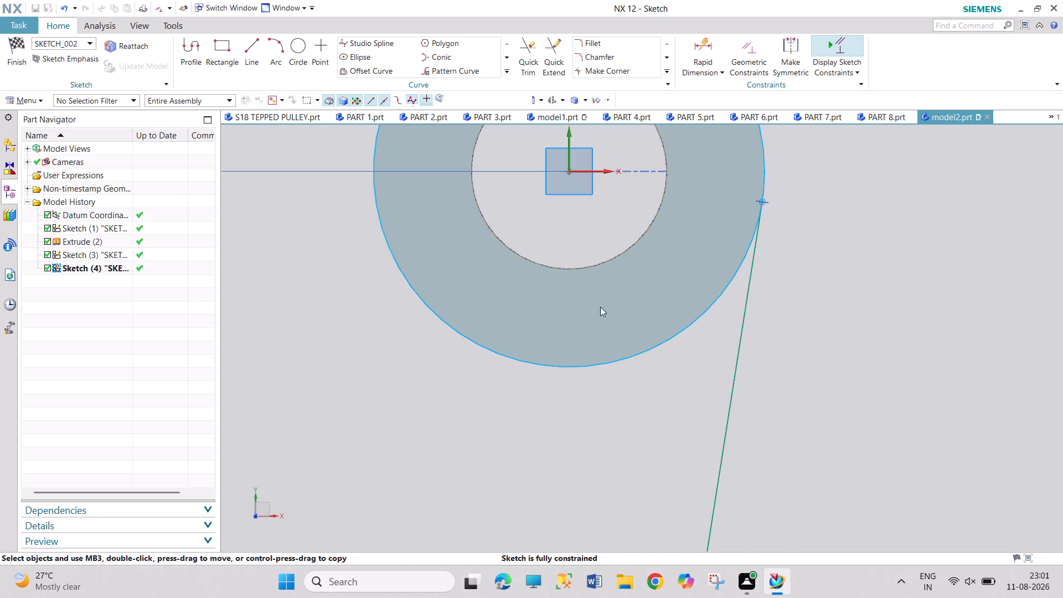
scroll(603, 307, up, 2)
scroll(606, 309, down, 8)
scroll(635, 441, down, 2)
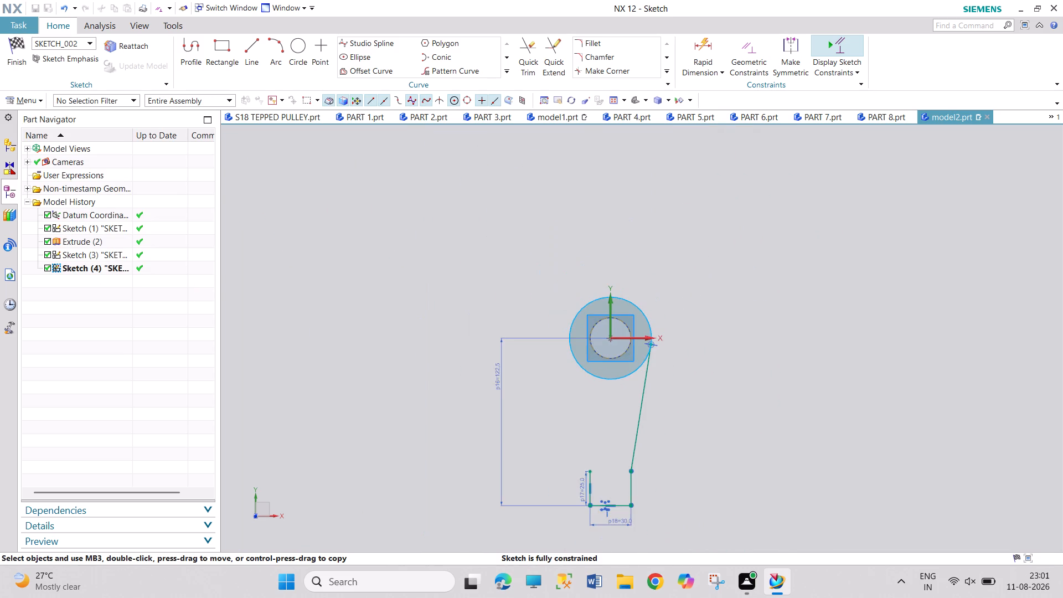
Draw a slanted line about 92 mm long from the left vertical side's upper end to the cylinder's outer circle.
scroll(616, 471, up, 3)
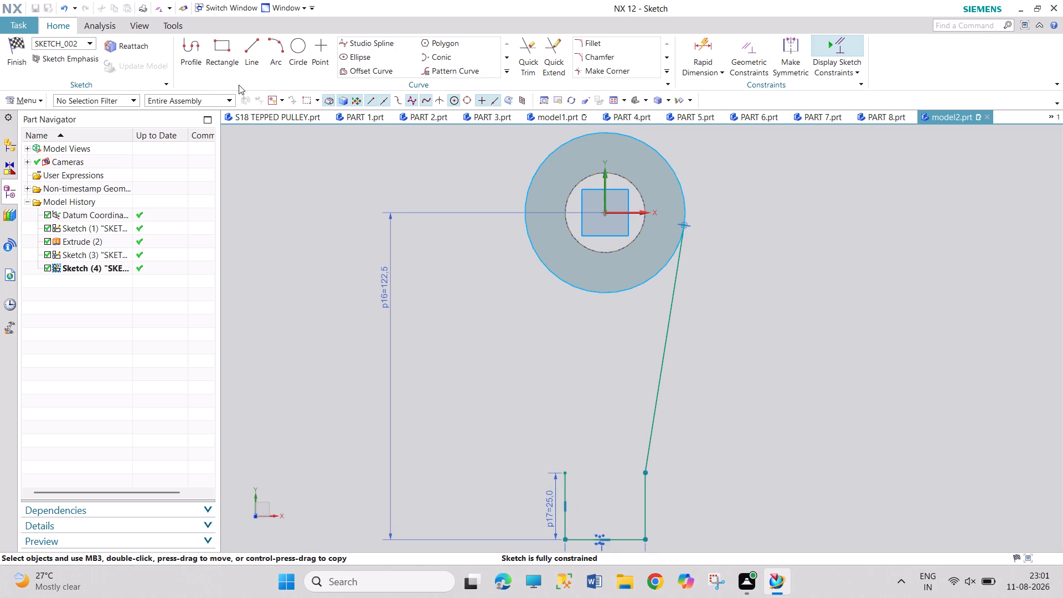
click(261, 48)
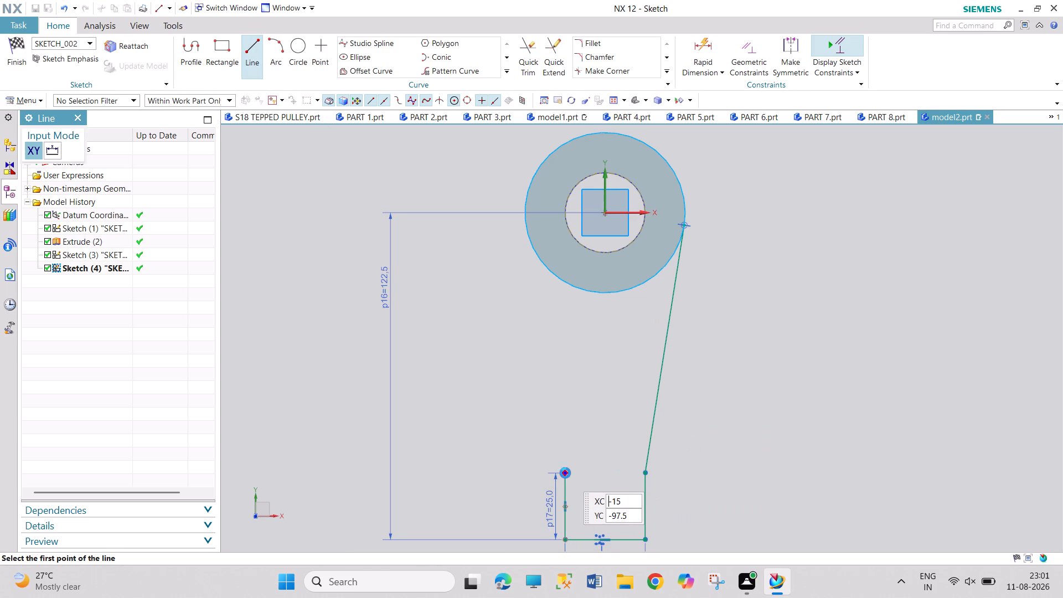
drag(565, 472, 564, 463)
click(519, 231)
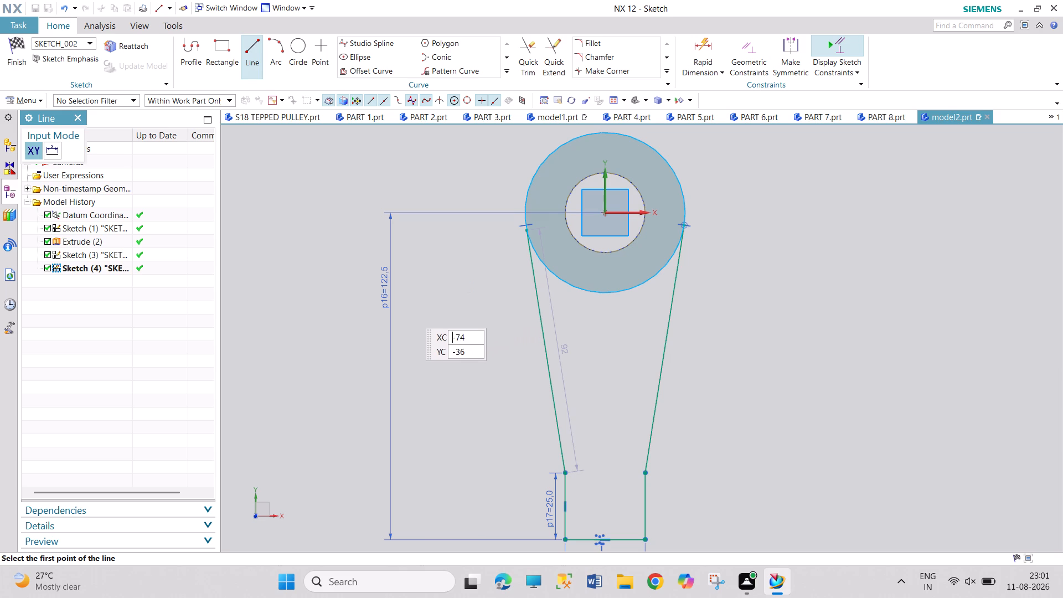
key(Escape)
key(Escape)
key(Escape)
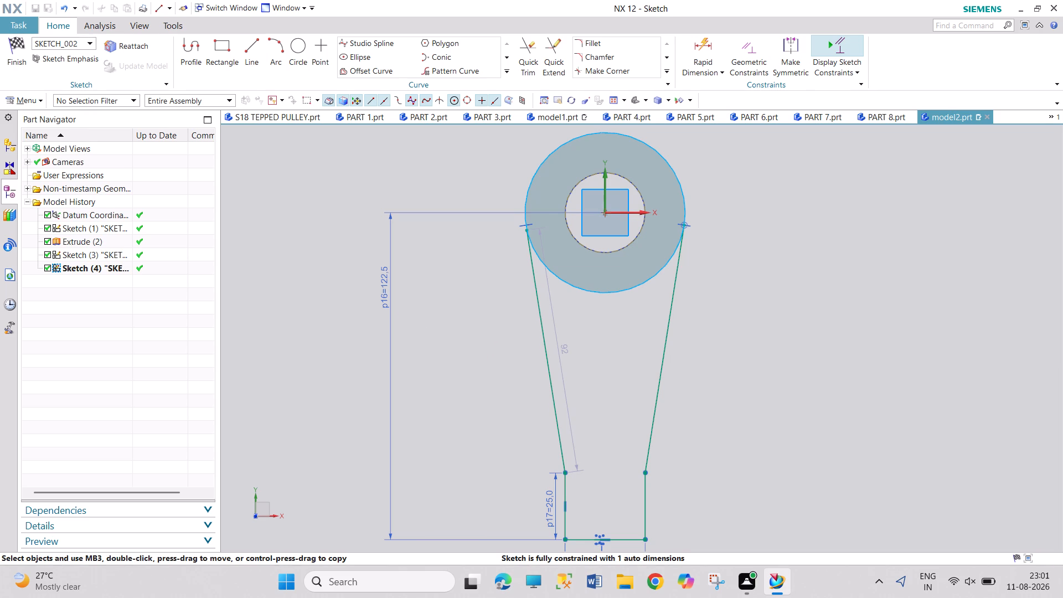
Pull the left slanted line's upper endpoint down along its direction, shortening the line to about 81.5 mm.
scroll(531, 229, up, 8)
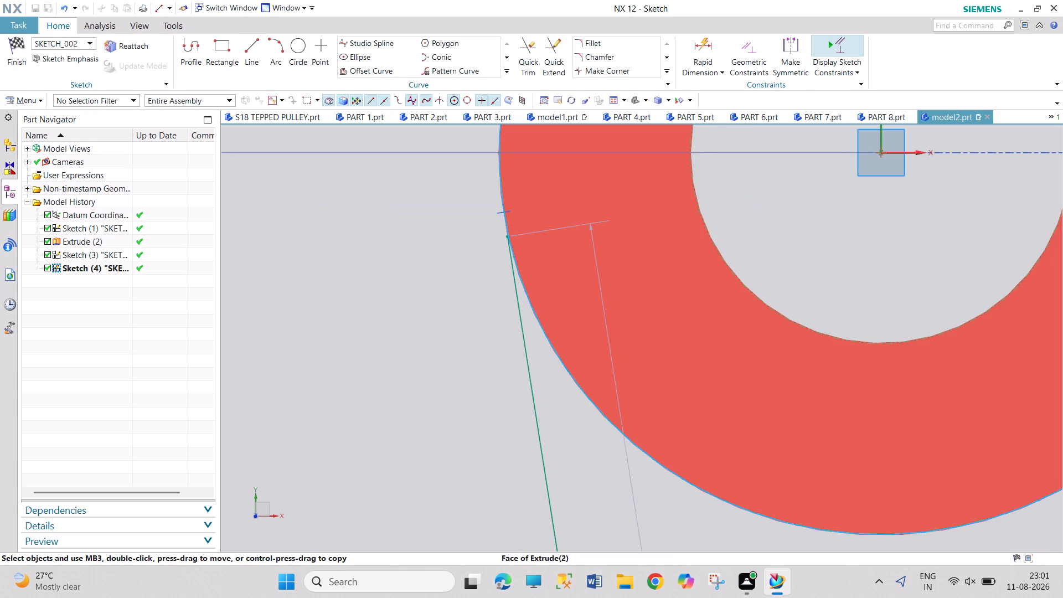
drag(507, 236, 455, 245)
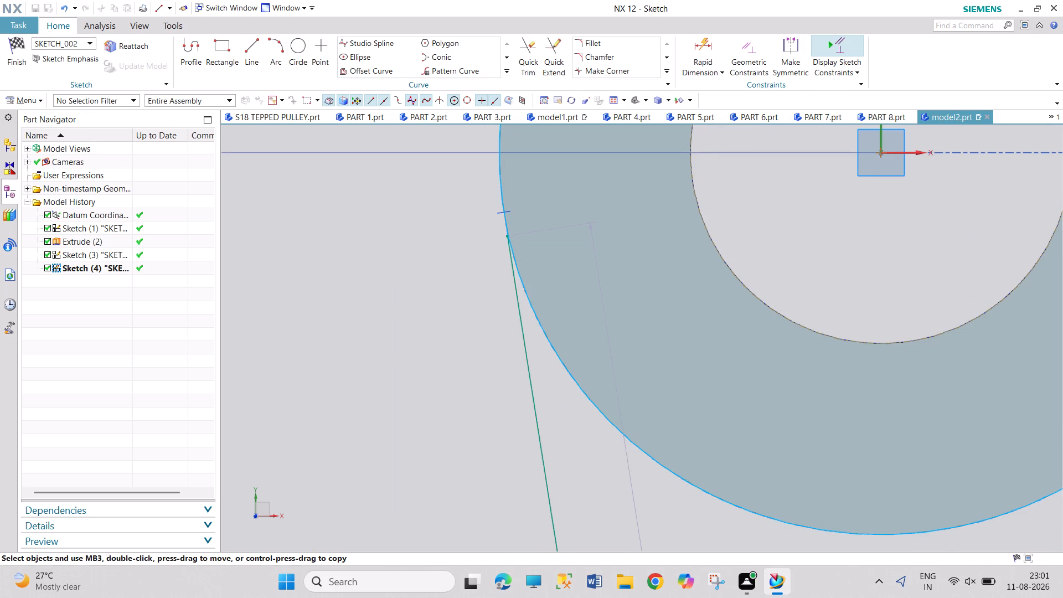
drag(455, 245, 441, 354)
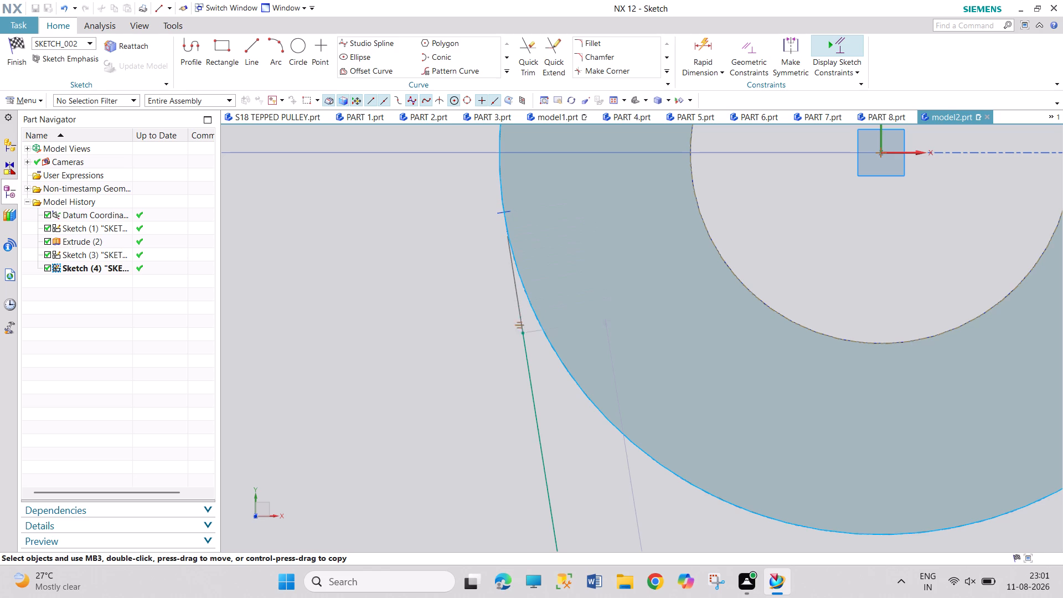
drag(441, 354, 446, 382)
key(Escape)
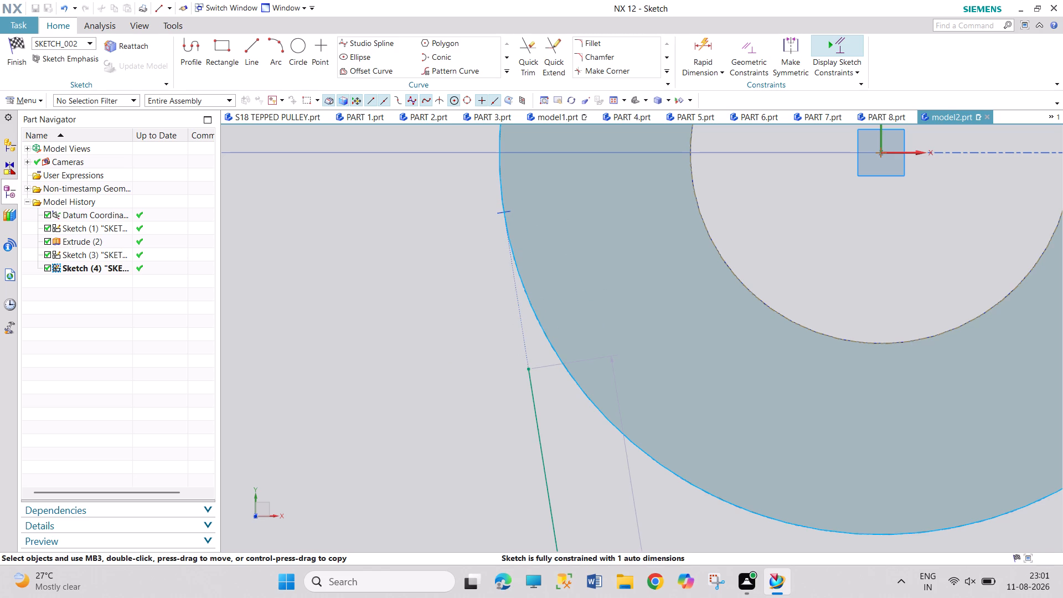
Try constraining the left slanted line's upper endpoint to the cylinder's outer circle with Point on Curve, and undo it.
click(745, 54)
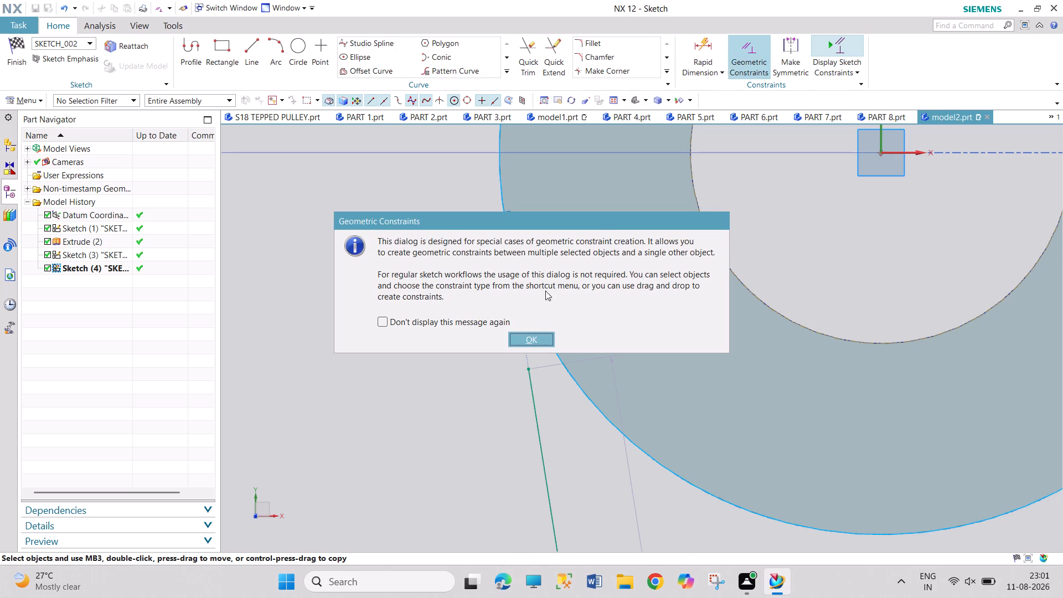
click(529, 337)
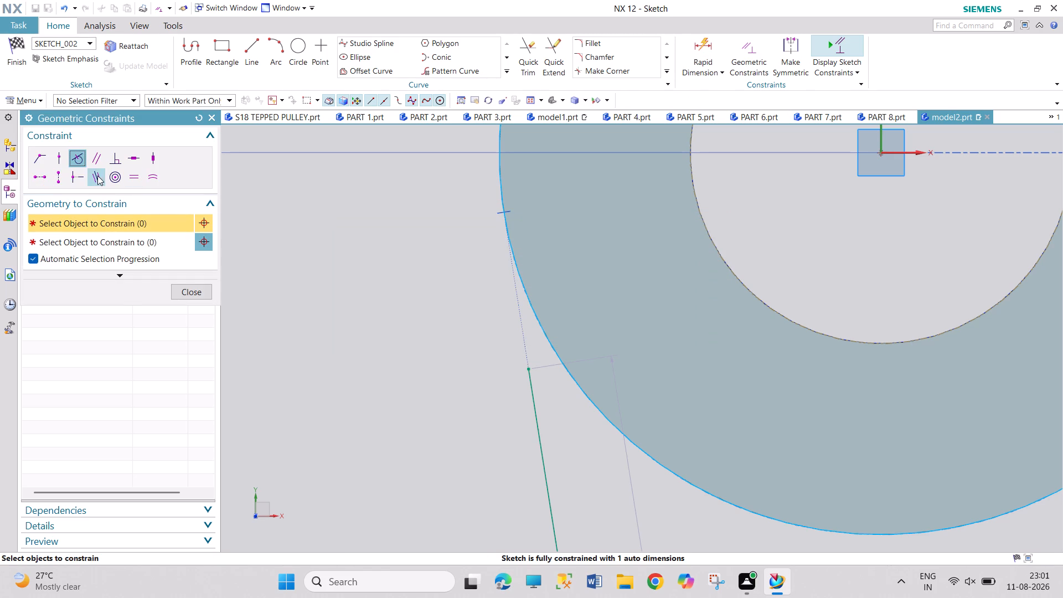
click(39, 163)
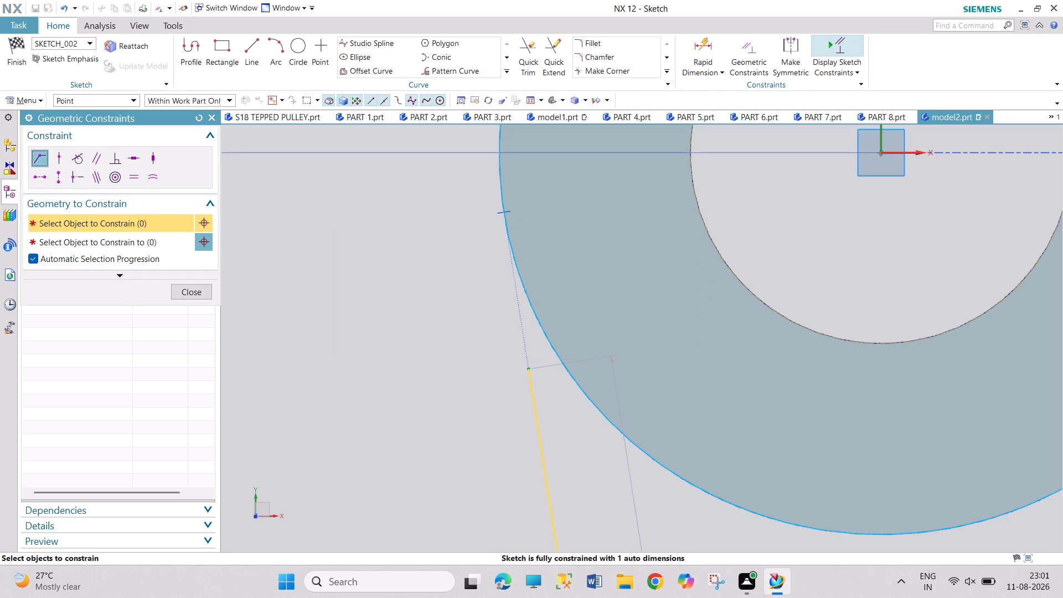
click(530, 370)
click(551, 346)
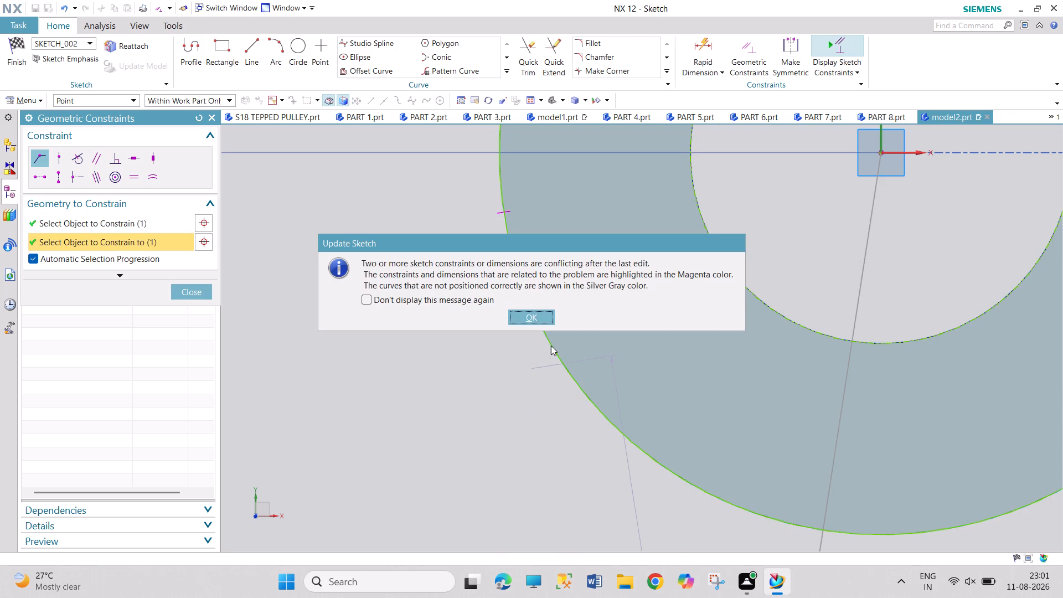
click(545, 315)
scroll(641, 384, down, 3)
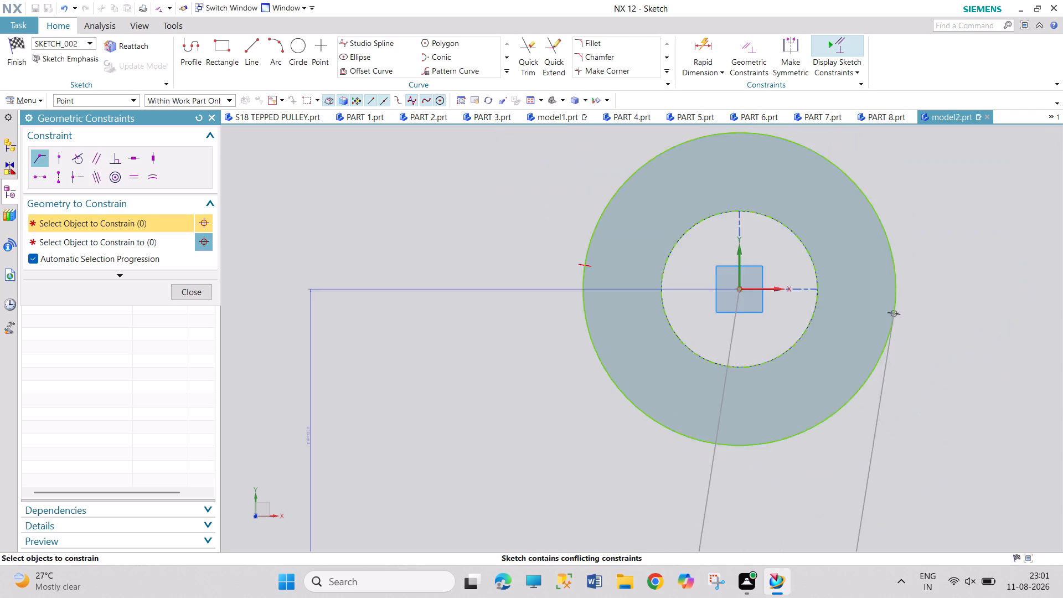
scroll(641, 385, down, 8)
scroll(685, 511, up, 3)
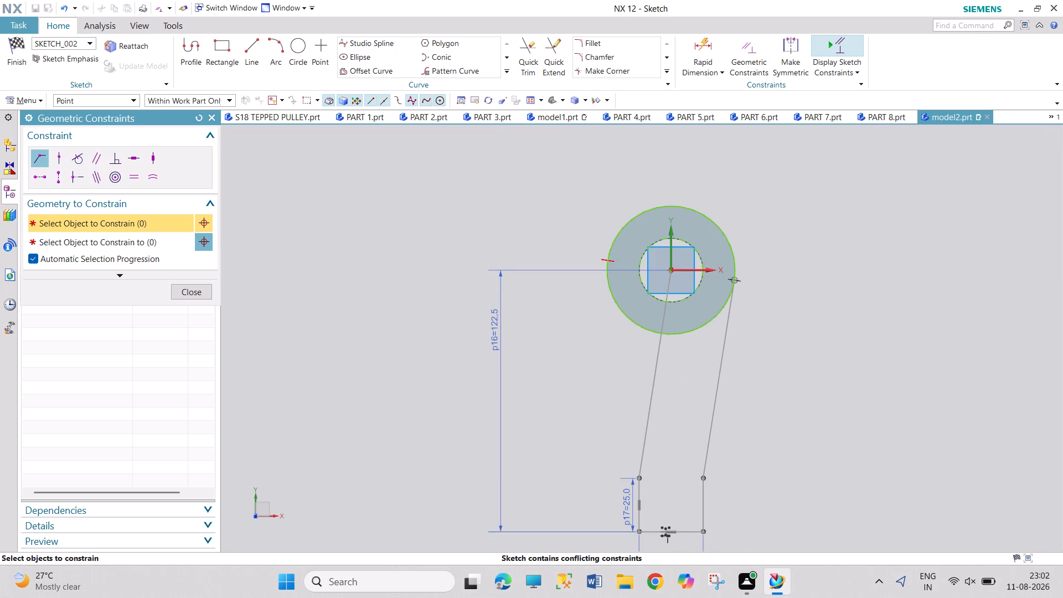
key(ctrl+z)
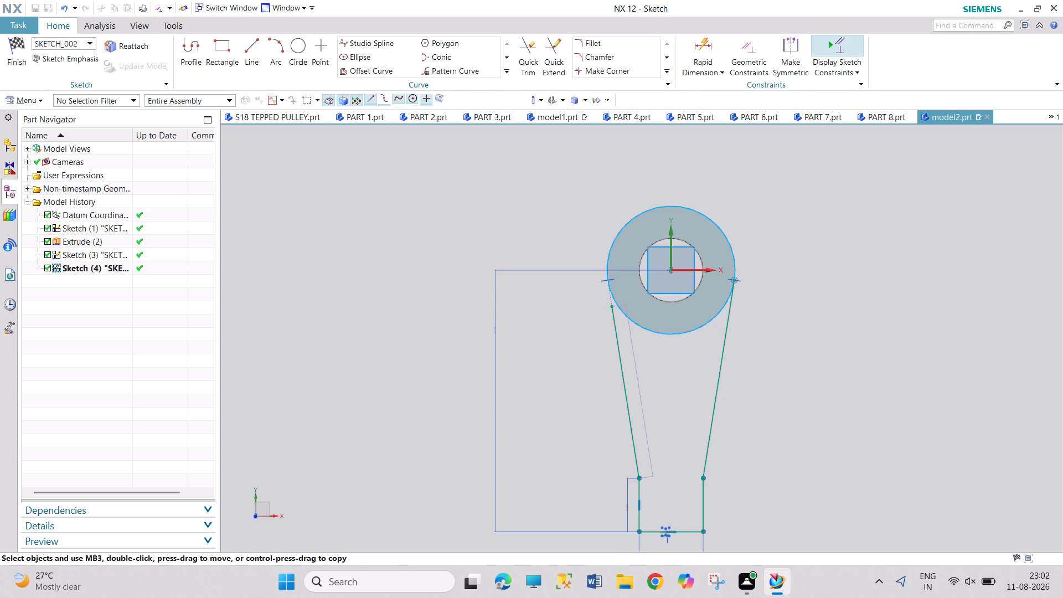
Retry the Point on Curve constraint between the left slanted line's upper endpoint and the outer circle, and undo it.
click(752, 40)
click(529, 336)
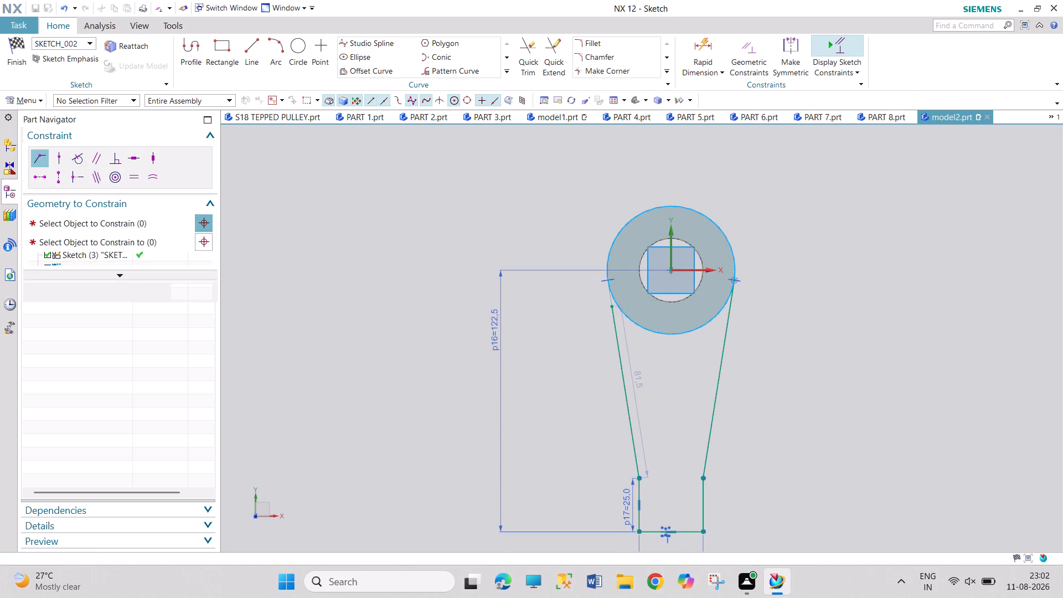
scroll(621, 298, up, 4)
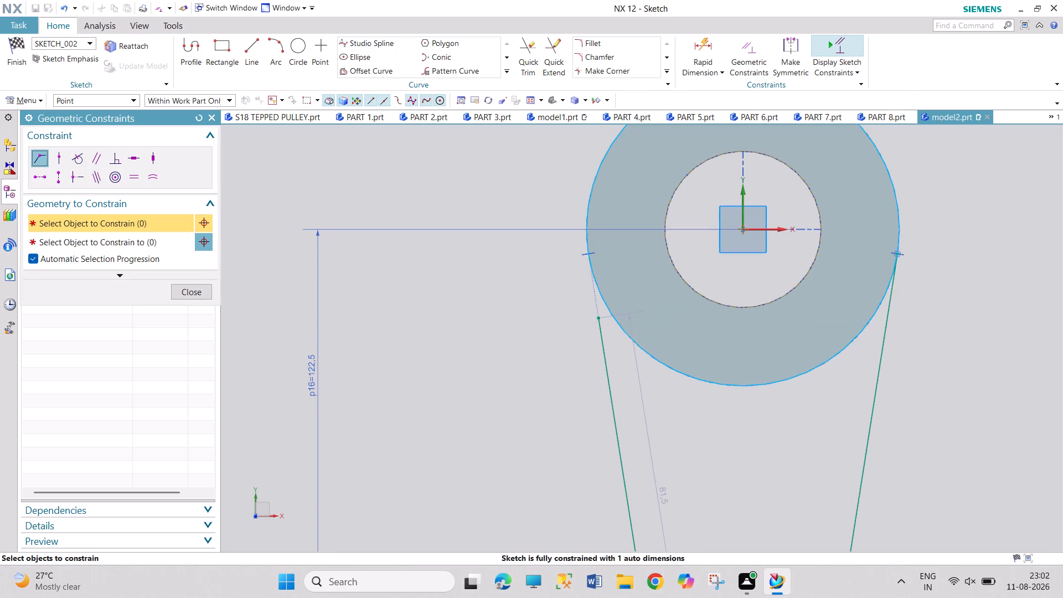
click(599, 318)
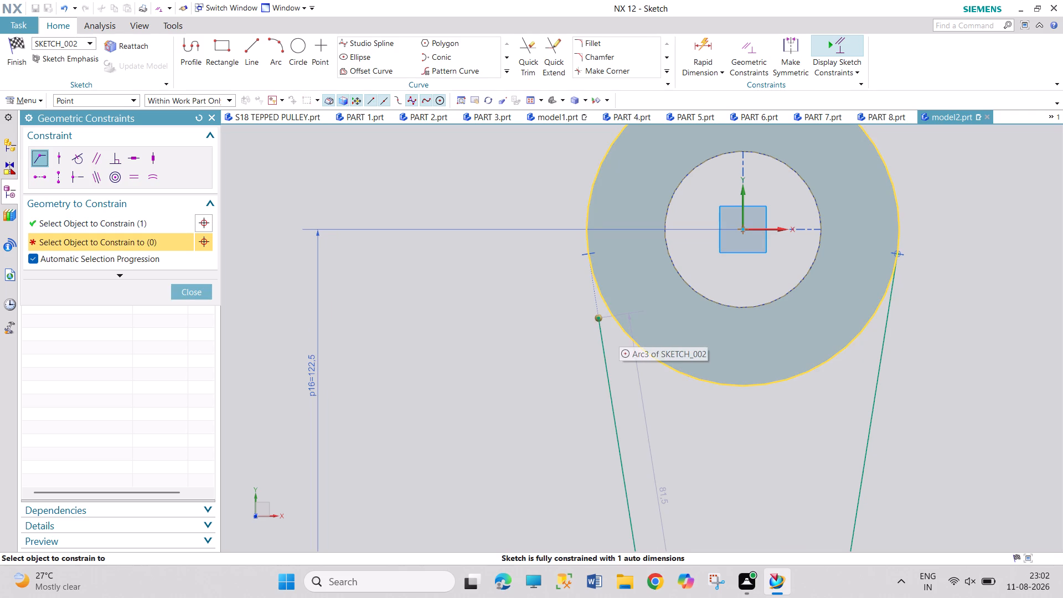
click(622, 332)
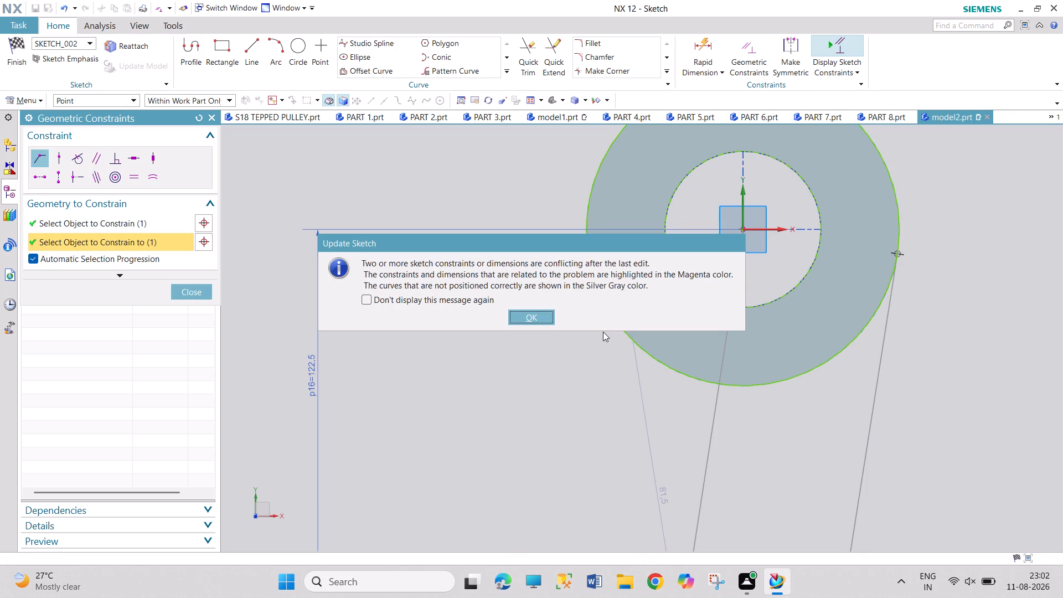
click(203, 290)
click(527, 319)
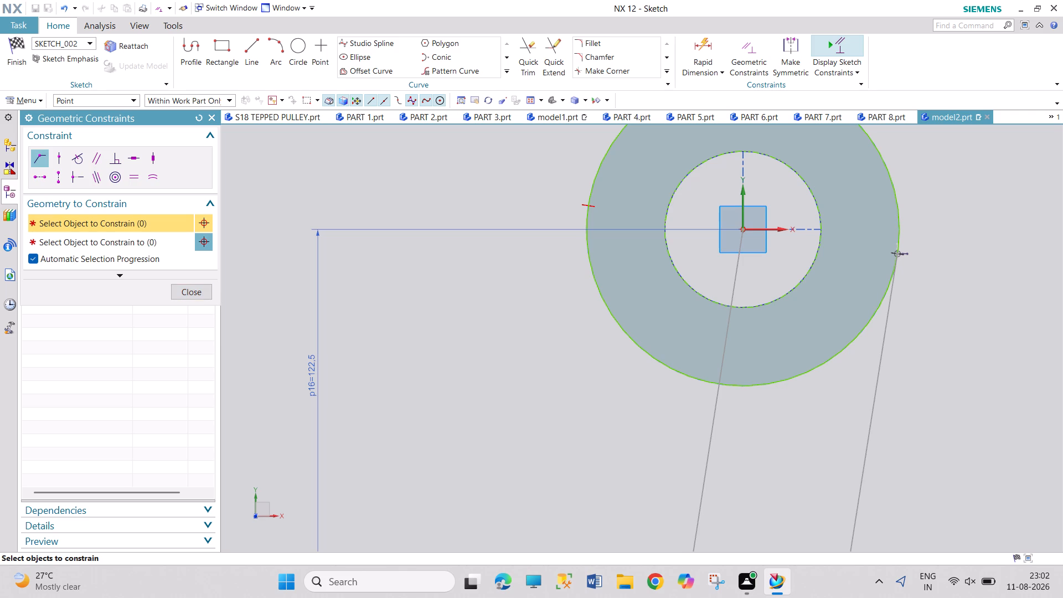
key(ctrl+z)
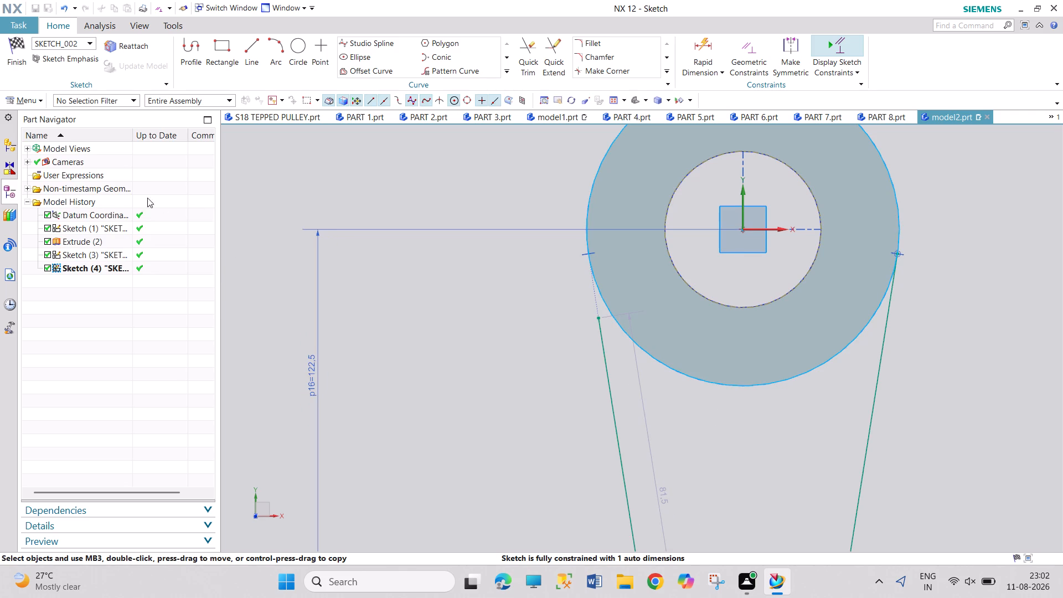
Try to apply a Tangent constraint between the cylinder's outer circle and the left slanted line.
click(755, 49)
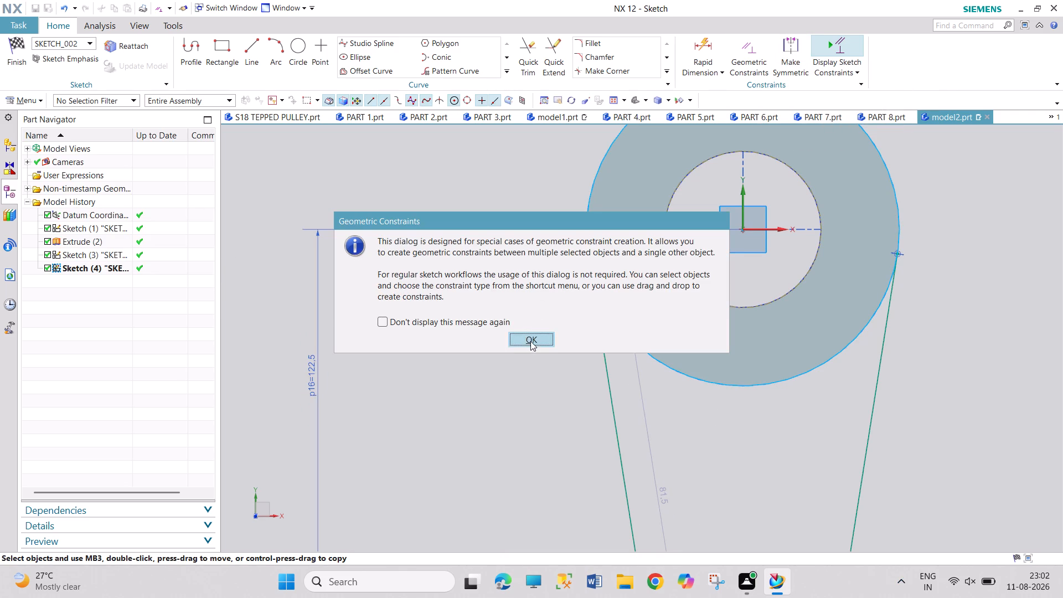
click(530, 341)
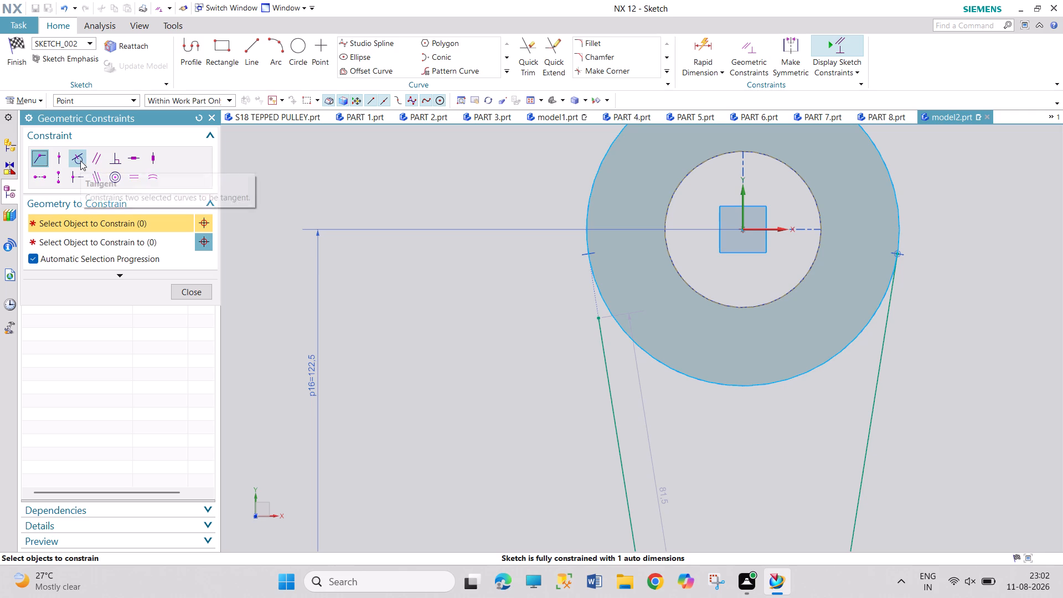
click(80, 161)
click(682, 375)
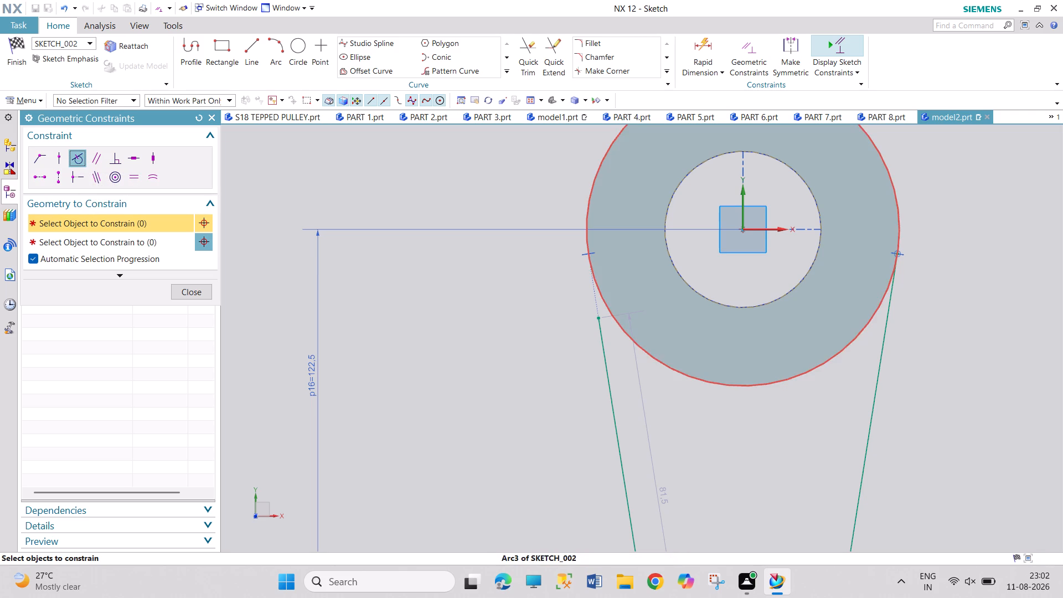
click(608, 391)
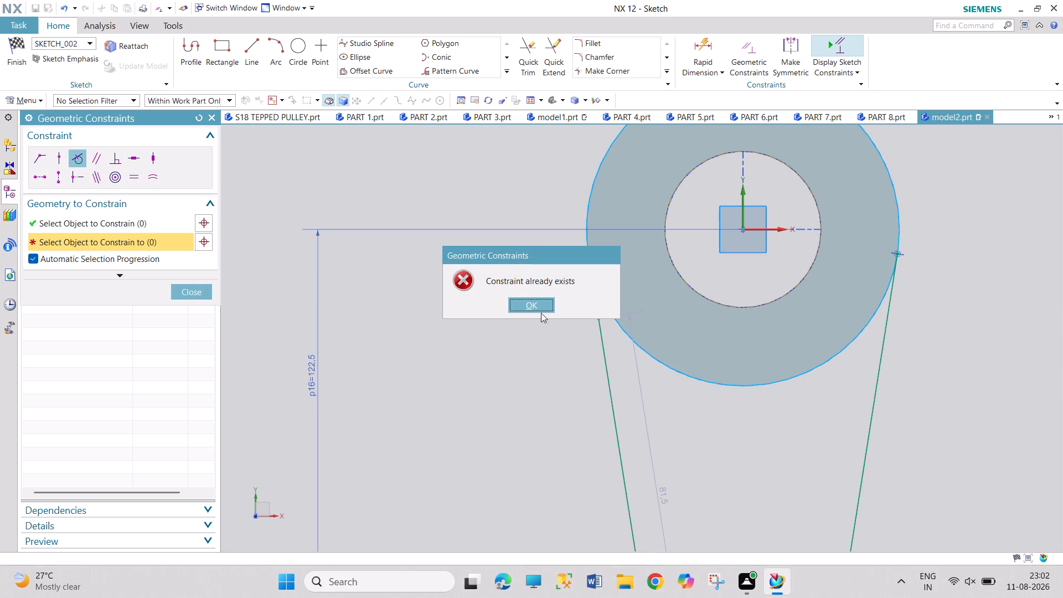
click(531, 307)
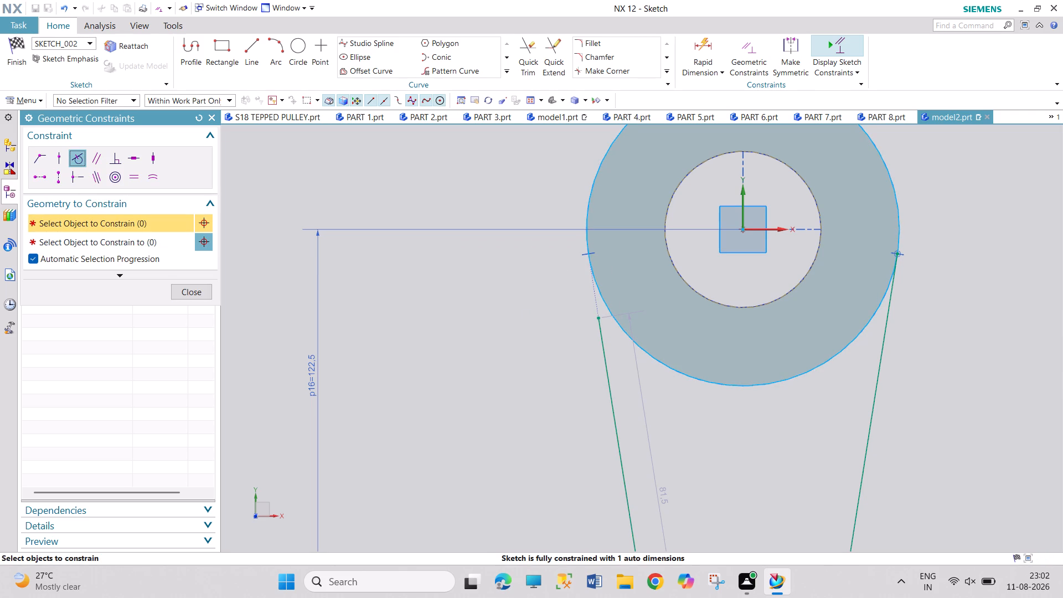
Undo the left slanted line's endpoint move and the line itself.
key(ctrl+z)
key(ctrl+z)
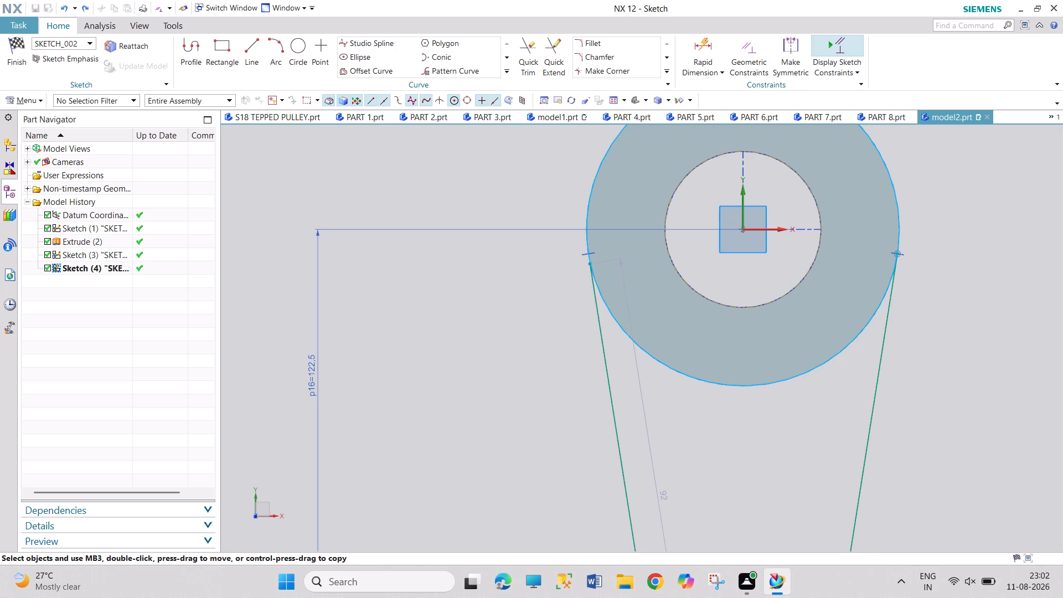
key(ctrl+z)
Draw a line about 93 mm long at about 103° from the left vertical side's upper end, ending just outside the cylinder.
scroll(698, 393, up, 1)
scroll(700, 394, down, 5)
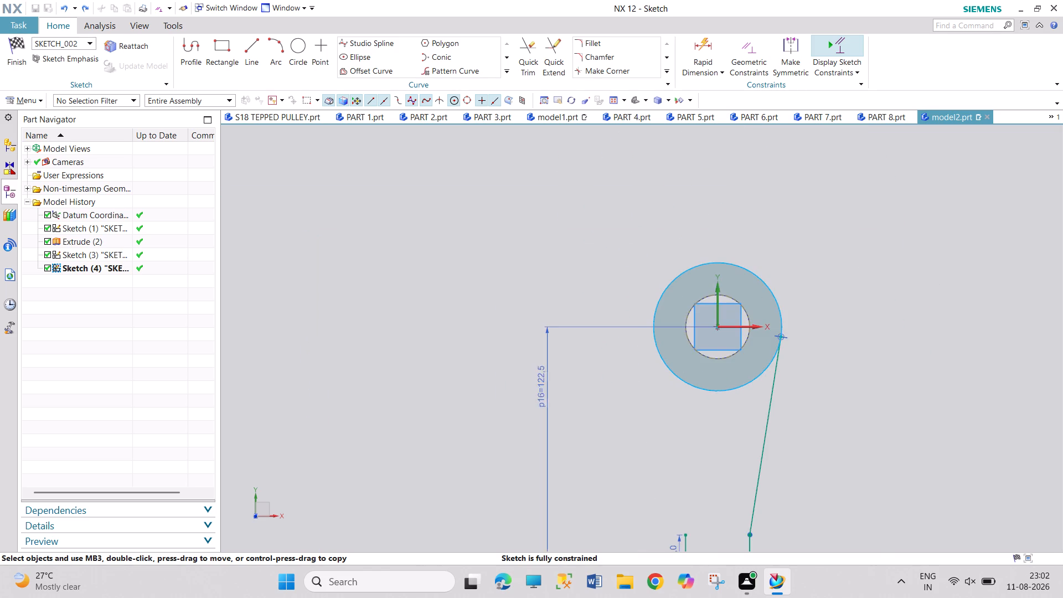
scroll(746, 456, down, 3)
scroll(724, 514, up, 5)
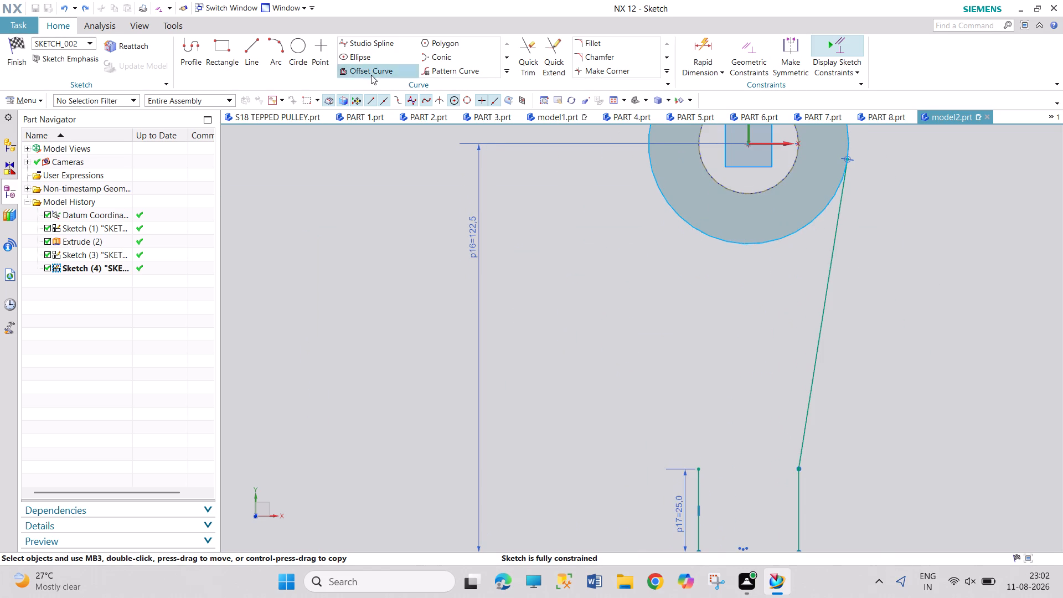
click(256, 45)
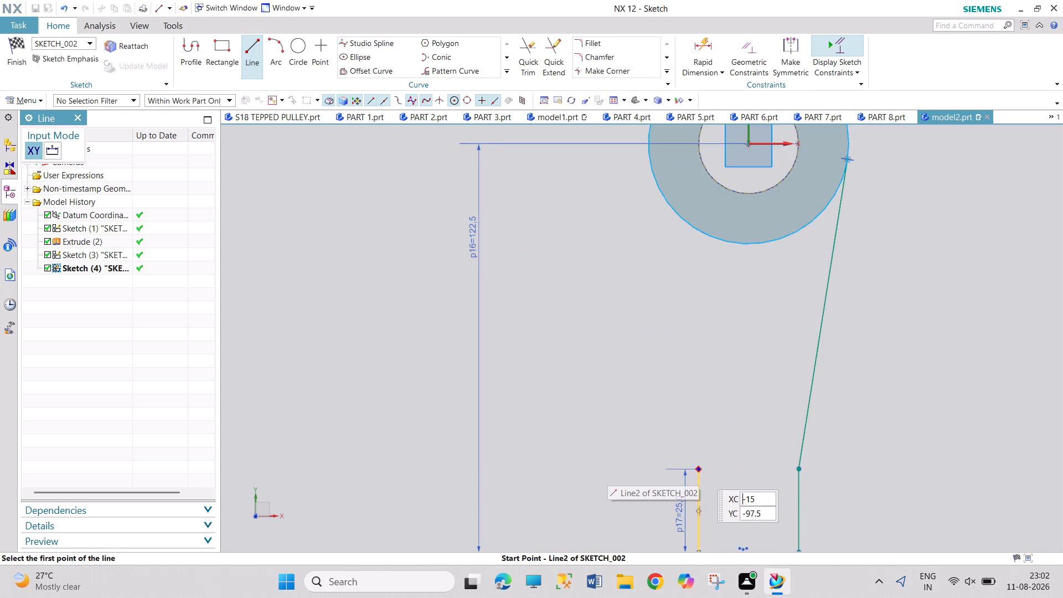
drag(699, 469, 690, 443)
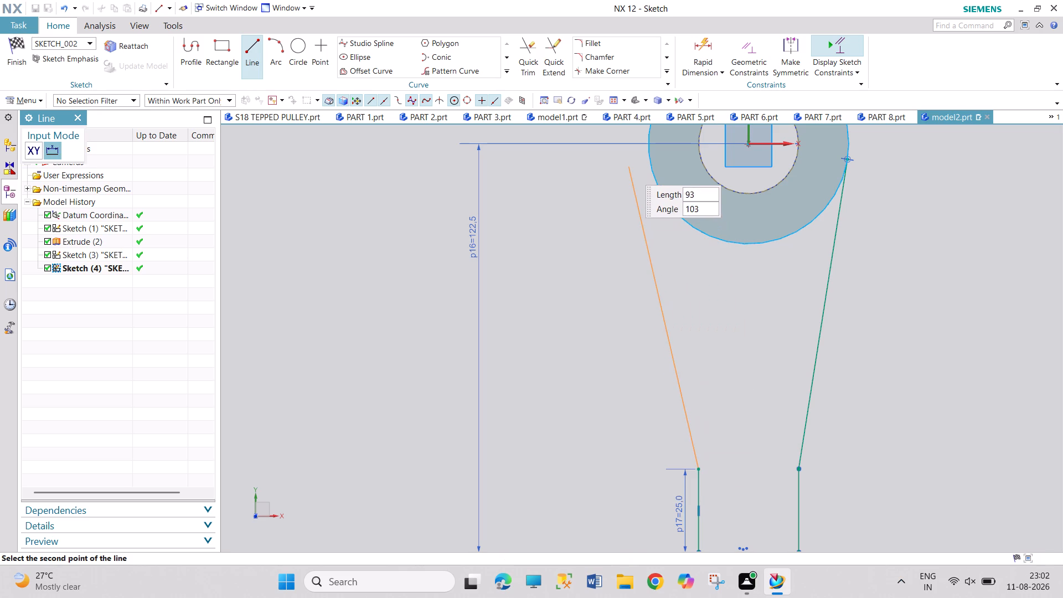
click(627, 167)
key(Escape)
key(Escape)
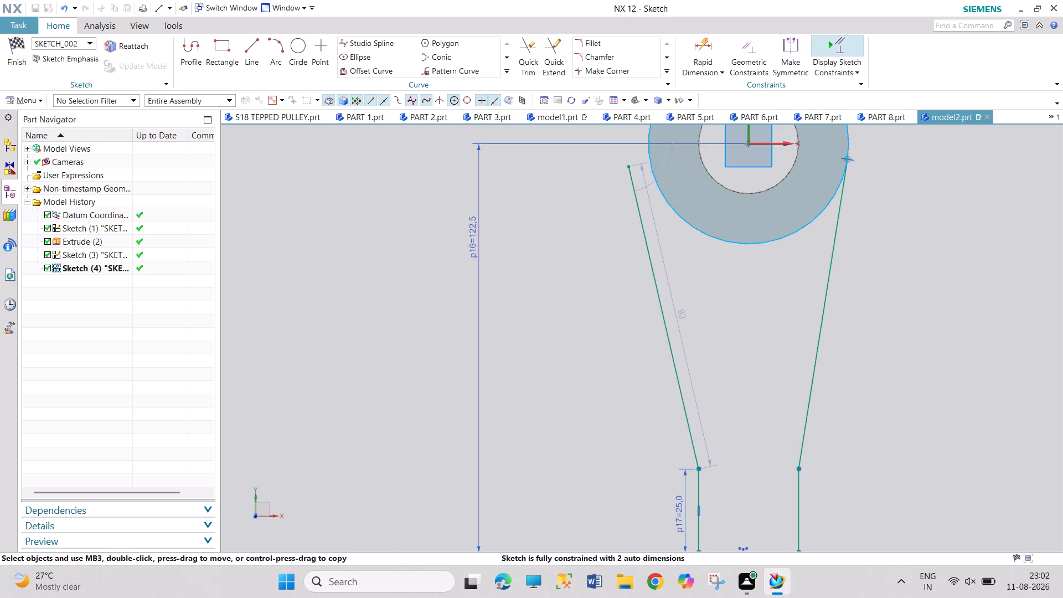
Apply a Point on Curve constraint between the left slanted line's upper endpoint and the cylinder's outer circle.
scroll(637, 154, up, 3)
click(745, 46)
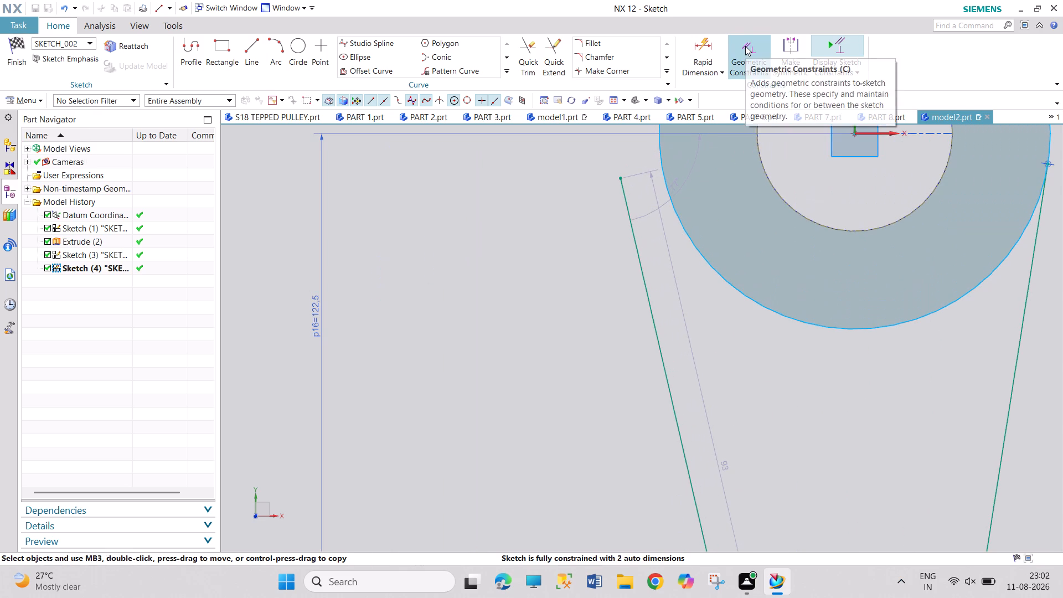
click(522, 336)
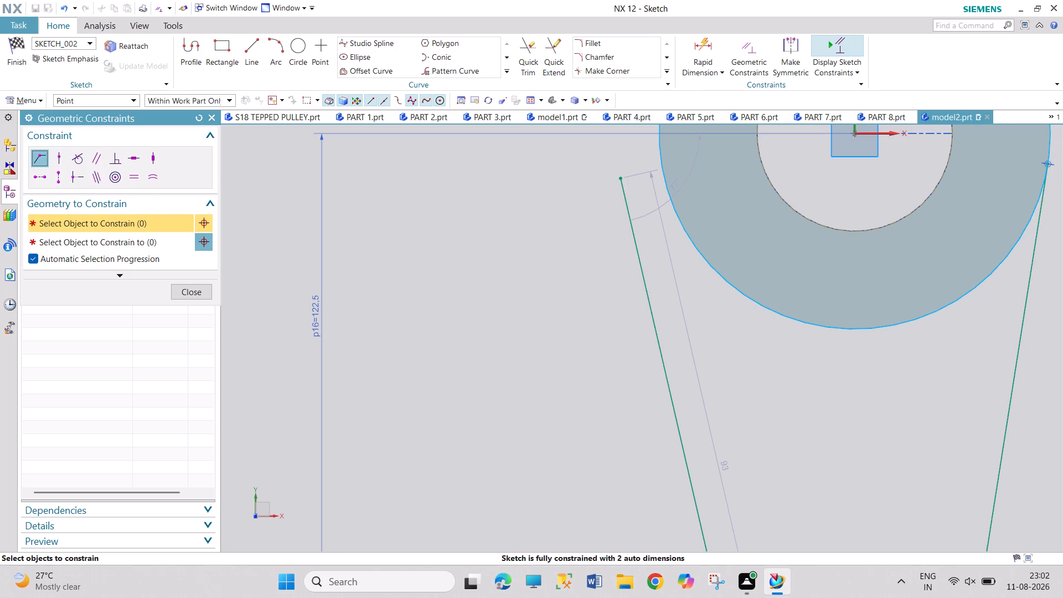
click(60, 159)
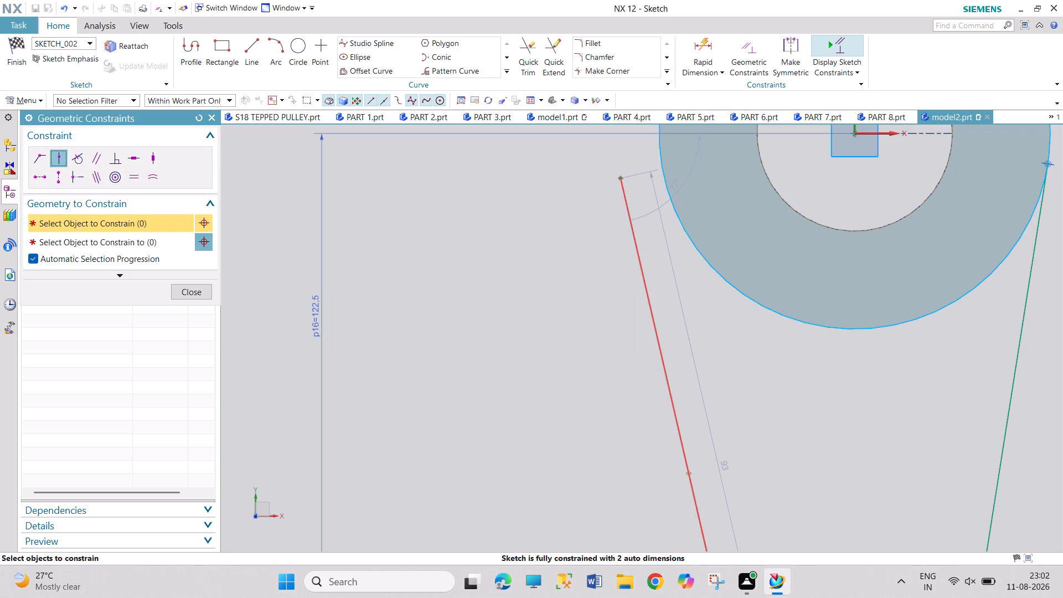
click(620, 179)
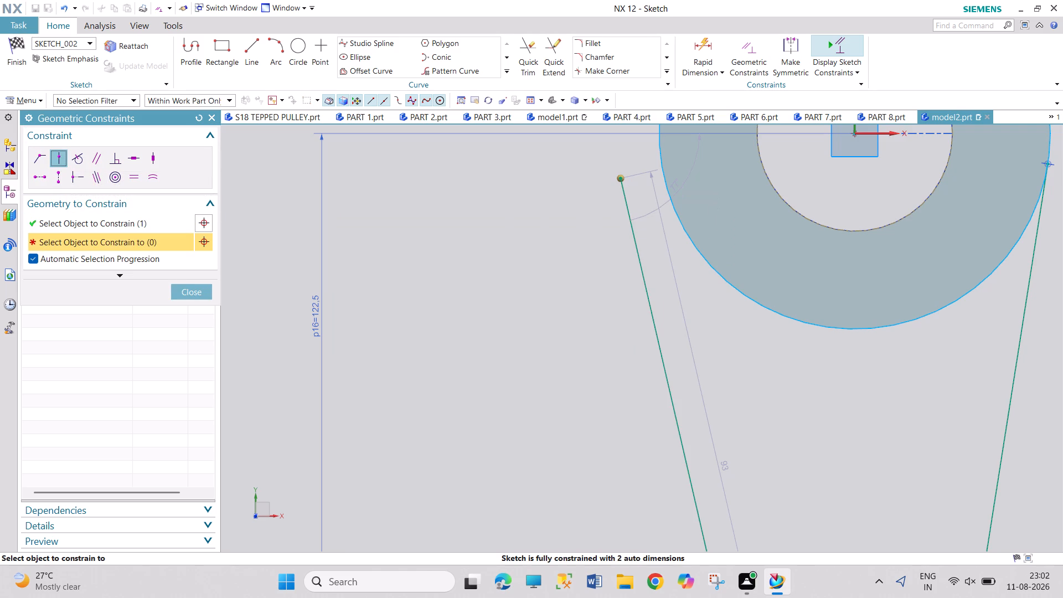
click(667, 180)
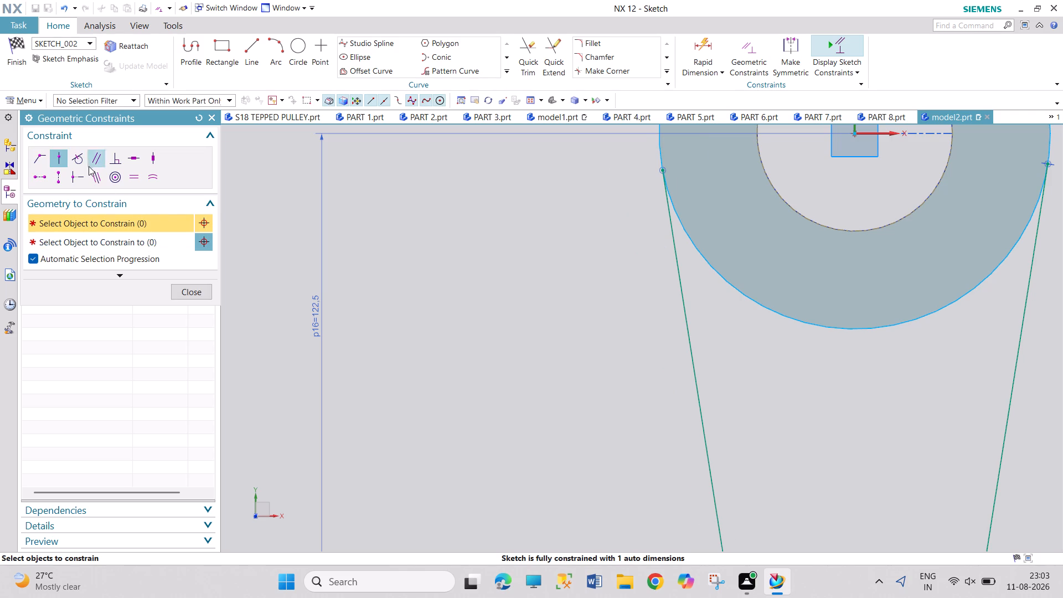
Apply a Tangent constraint between the outer circle and the left slanted line.
click(76, 160)
click(743, 297)
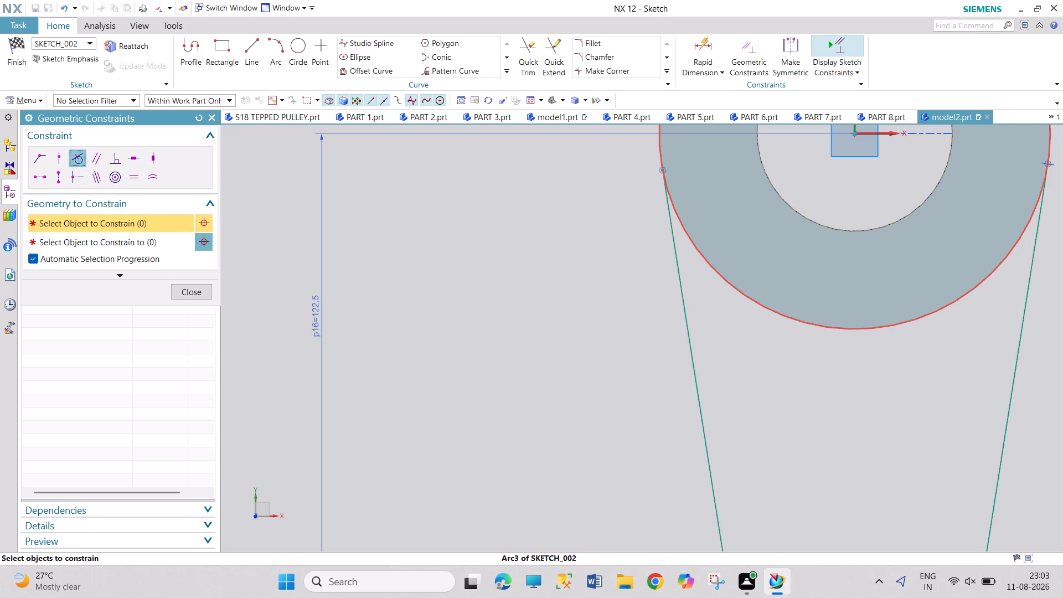
click(685, 315)
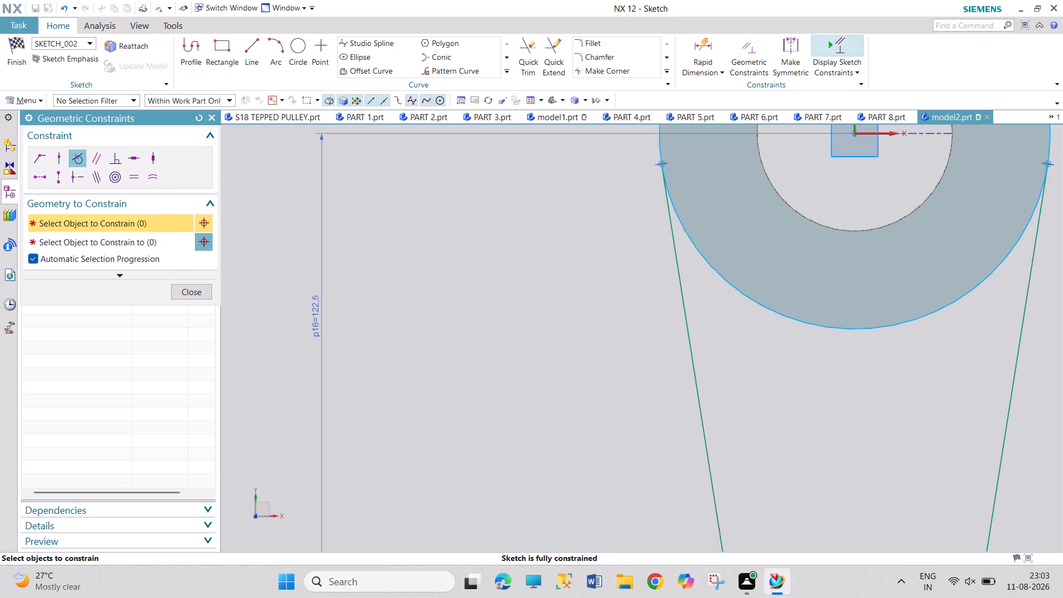
key(Escape)
key(Escape)
Quick Trim the outer circle's upper arc between the two slanted lines' tangent points, keeping the lower arc.
scroll(860, 246, down, 3)
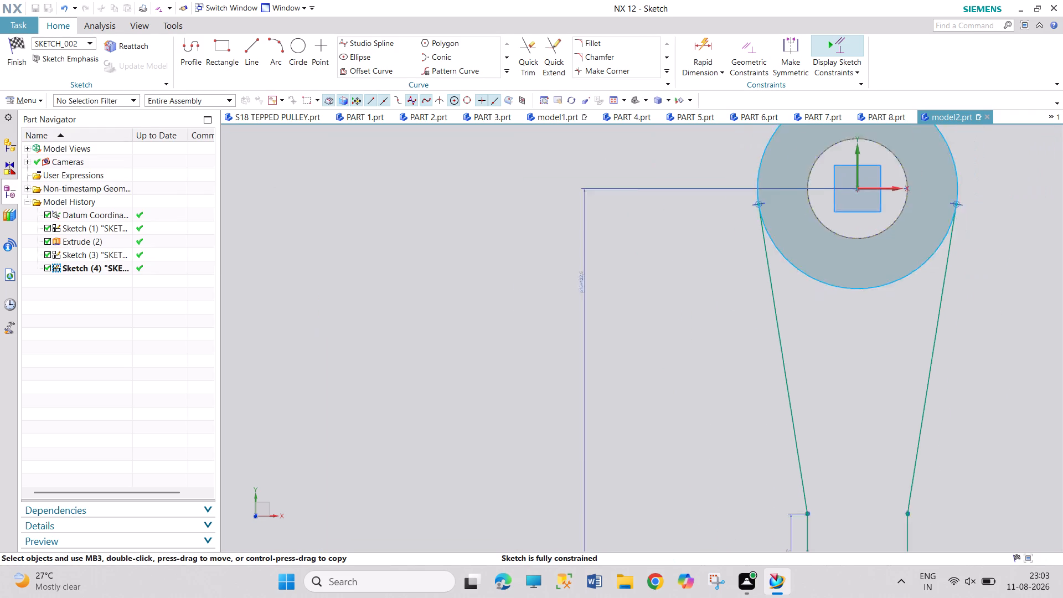
scroll(860, 248, down, 1)
scroll(956, 151, up, 1)
middle_drag(928, 158, 921, 172)
right_drag(921, 172, 883, 271)
middle_drag(921, 172, 883, 271)
middle_drag(727, 293, 754, 265)
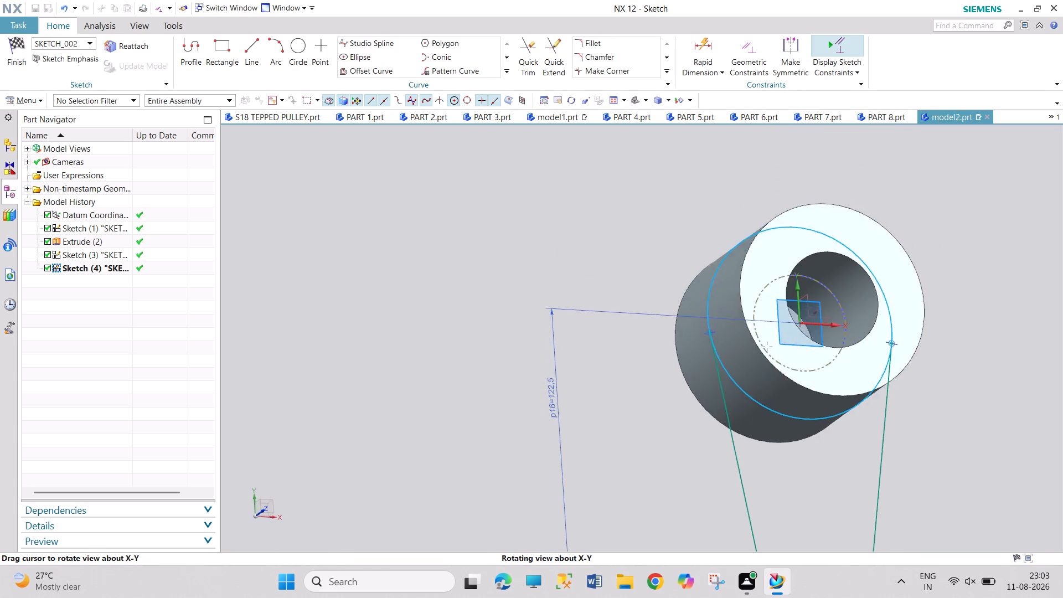
middle_drag(754, 265, 742, 283)
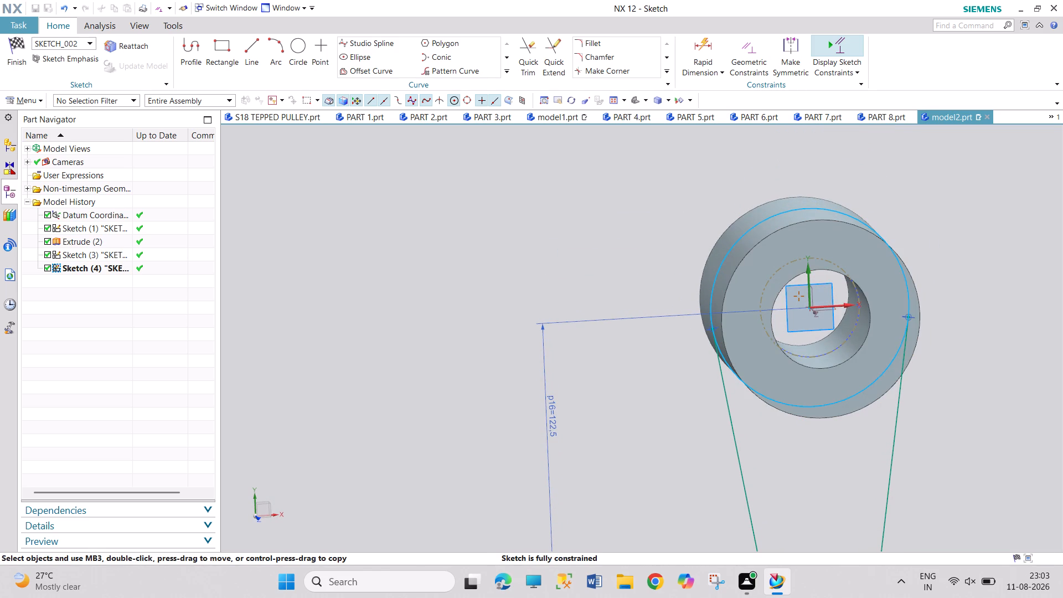
click(538, 54)
click(803, 210)
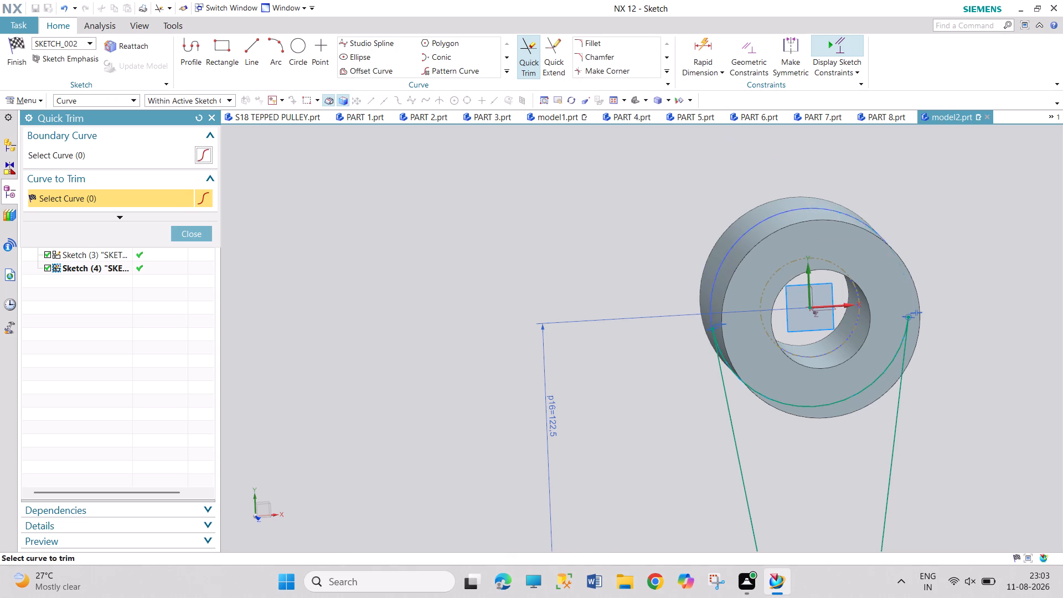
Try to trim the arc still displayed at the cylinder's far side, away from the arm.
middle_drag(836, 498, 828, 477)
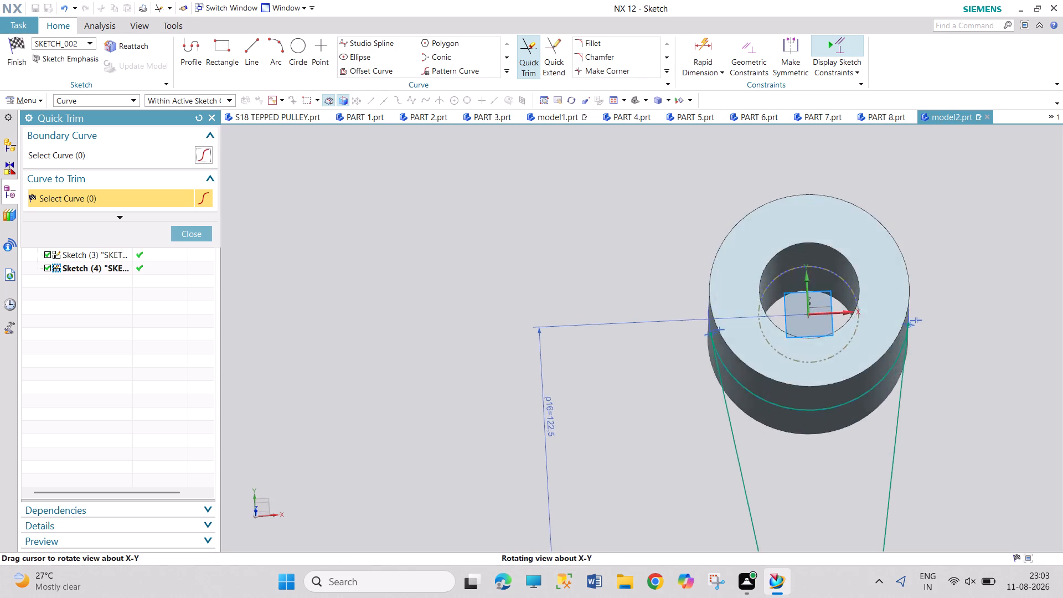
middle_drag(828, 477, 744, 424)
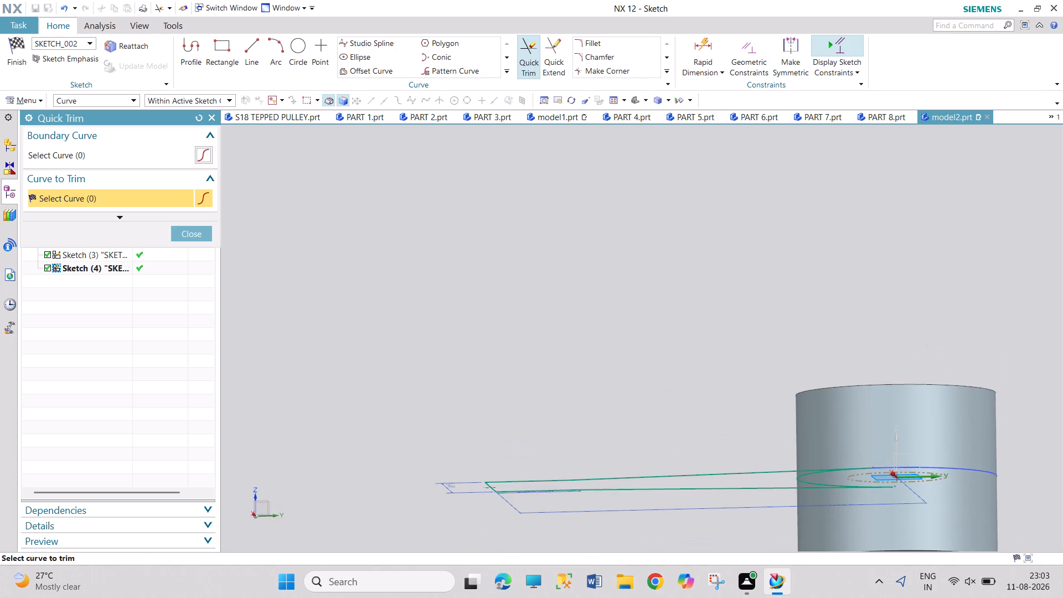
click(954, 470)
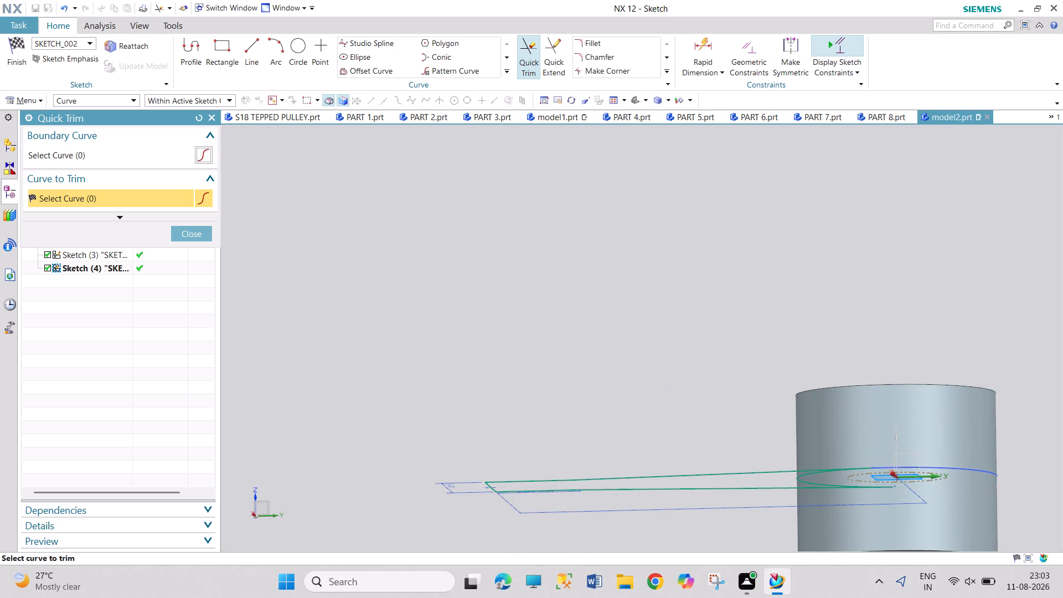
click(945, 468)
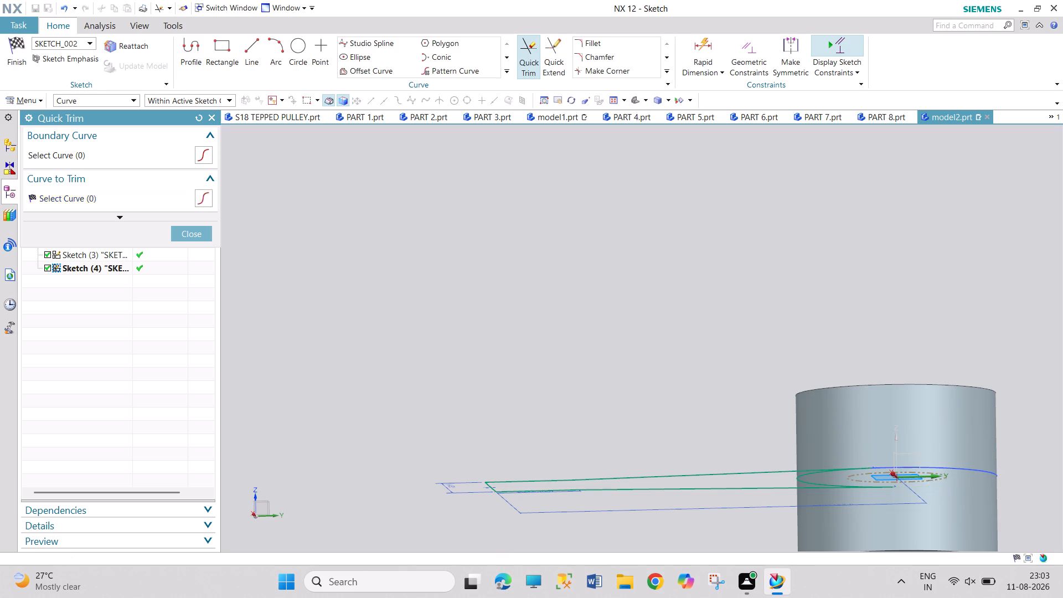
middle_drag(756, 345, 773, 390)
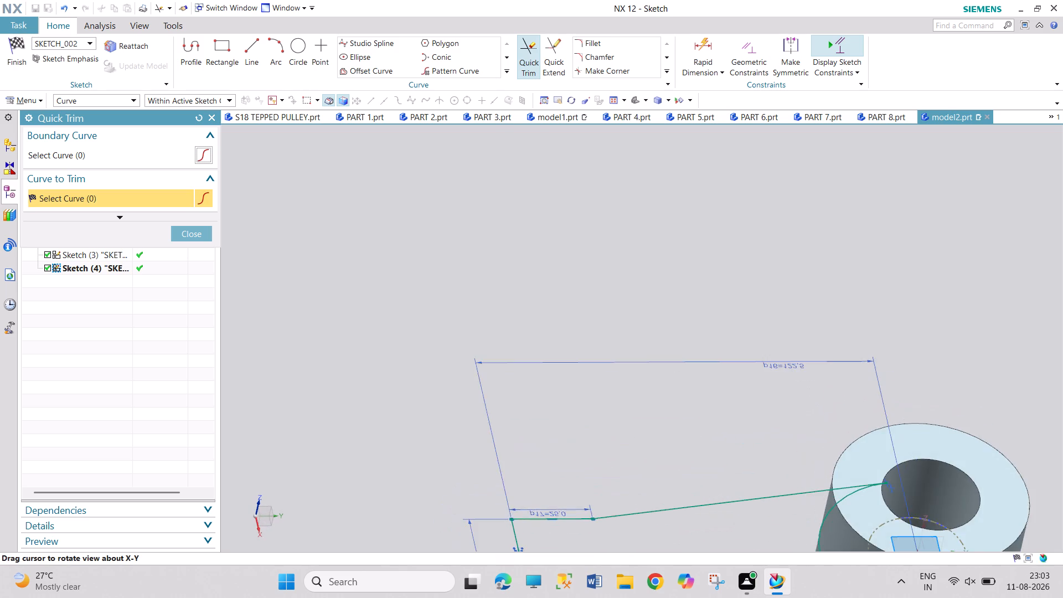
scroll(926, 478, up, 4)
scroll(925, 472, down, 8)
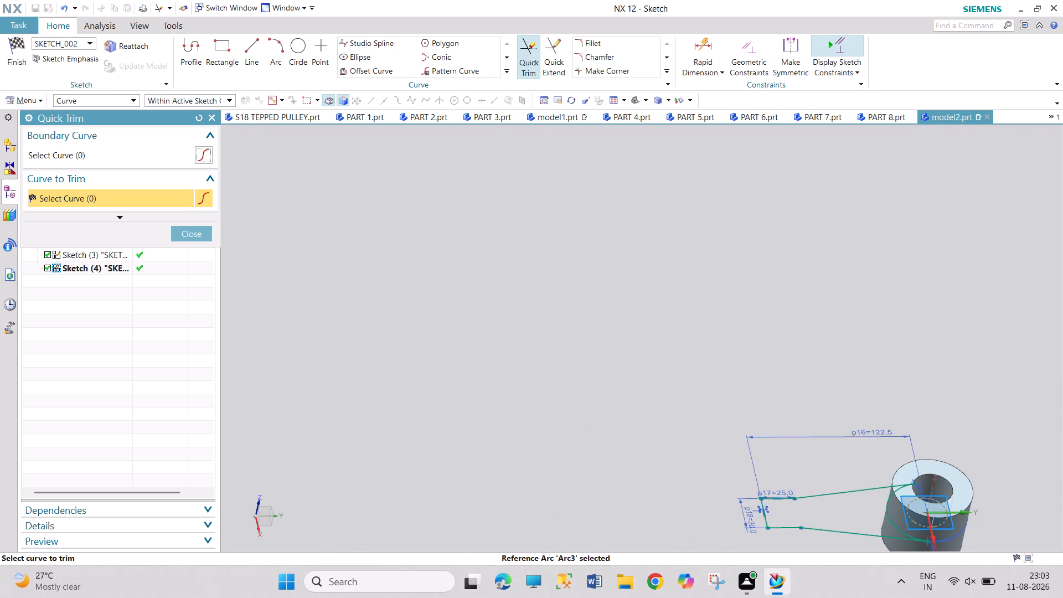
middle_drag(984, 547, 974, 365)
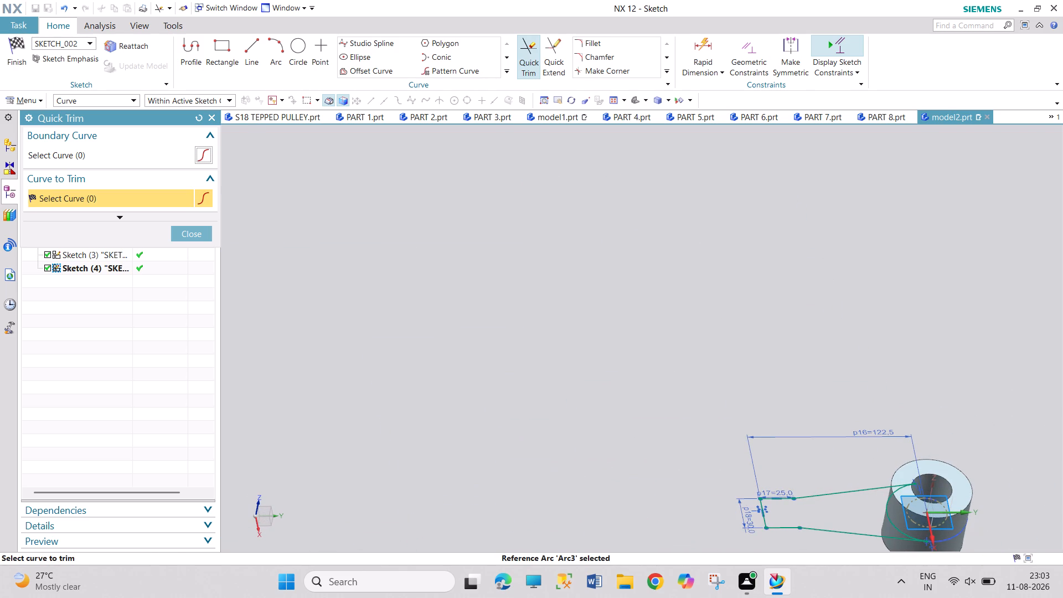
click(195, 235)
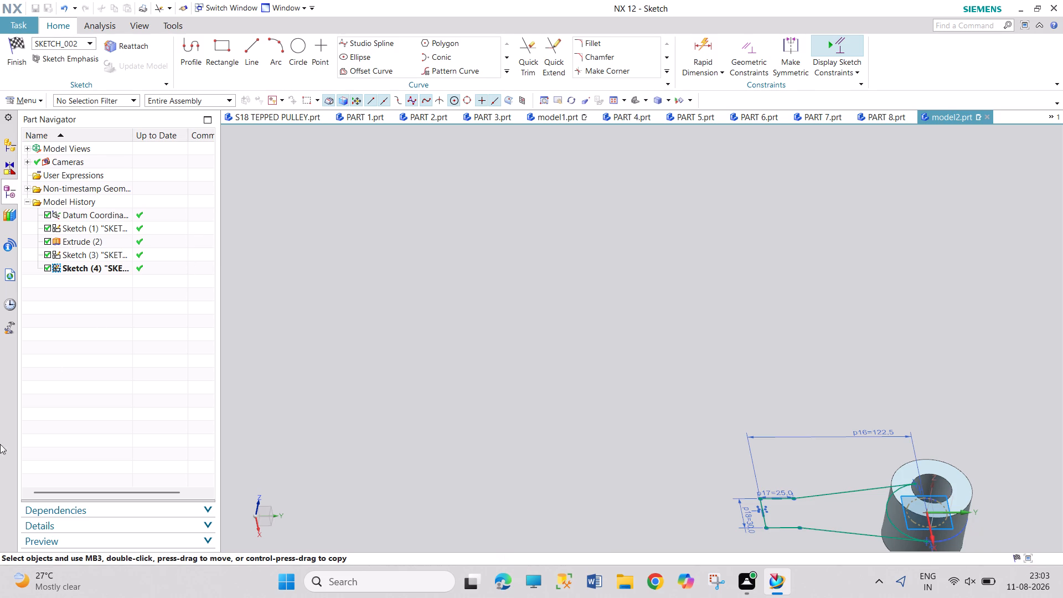
Finish the arm sketch.
click(20, 66)
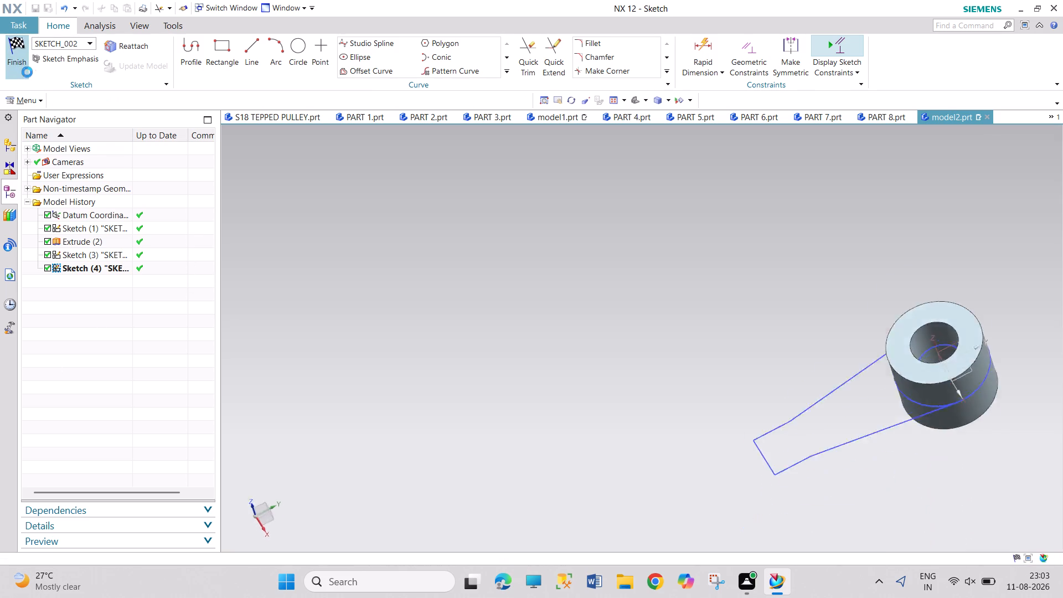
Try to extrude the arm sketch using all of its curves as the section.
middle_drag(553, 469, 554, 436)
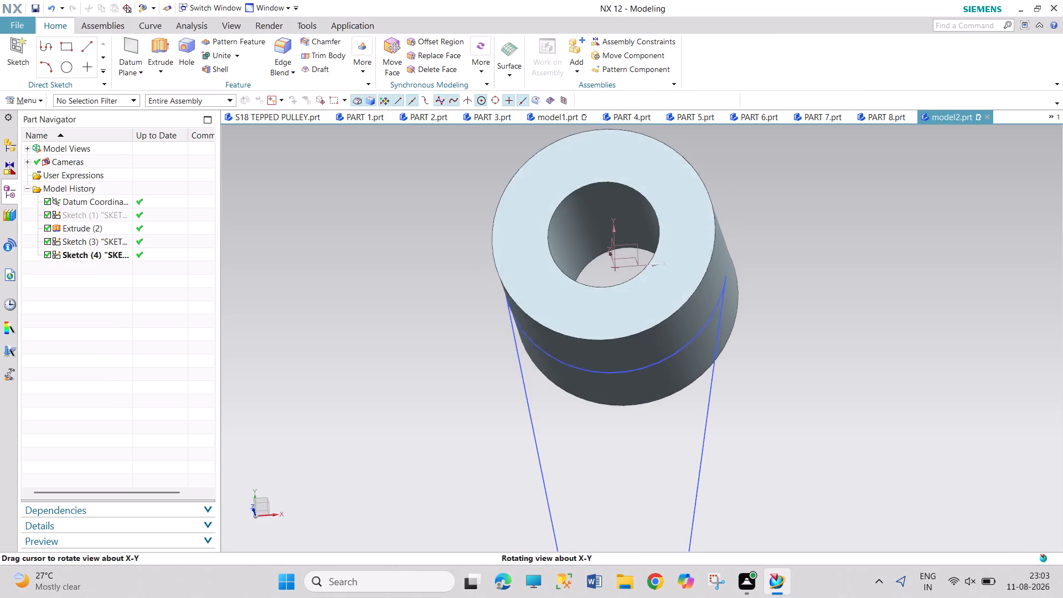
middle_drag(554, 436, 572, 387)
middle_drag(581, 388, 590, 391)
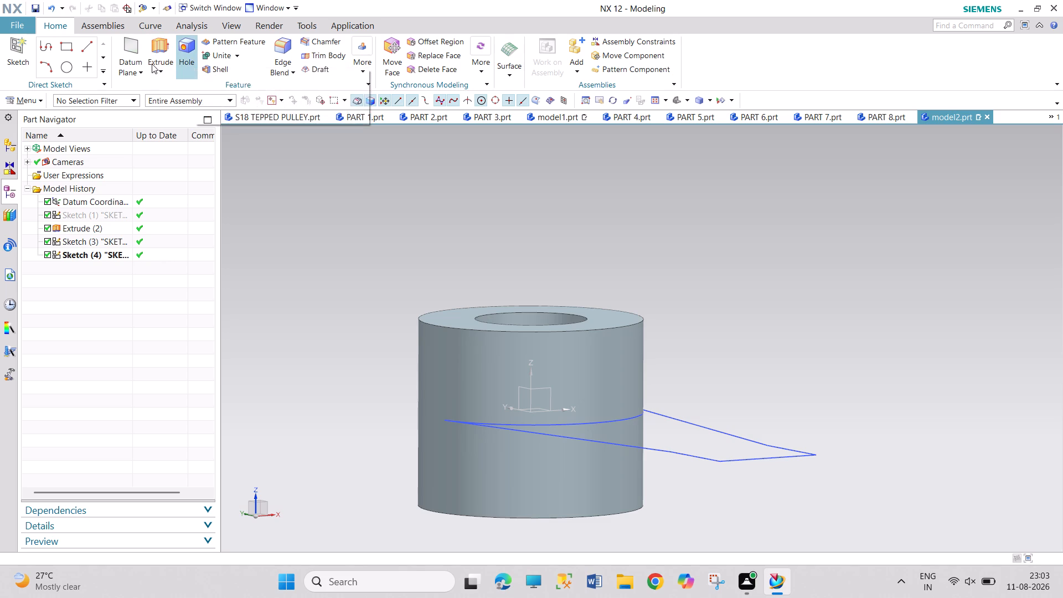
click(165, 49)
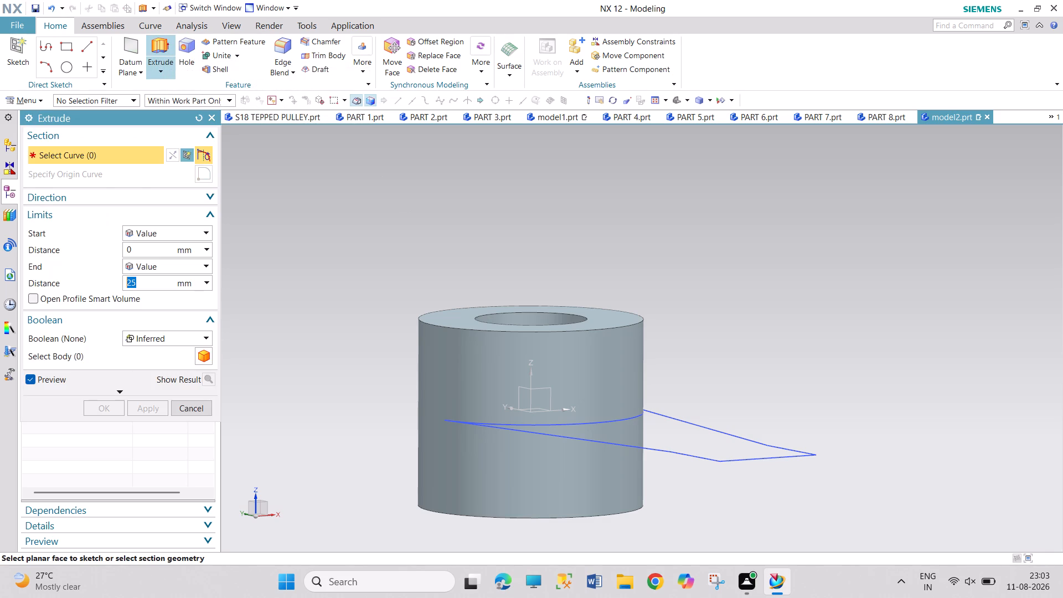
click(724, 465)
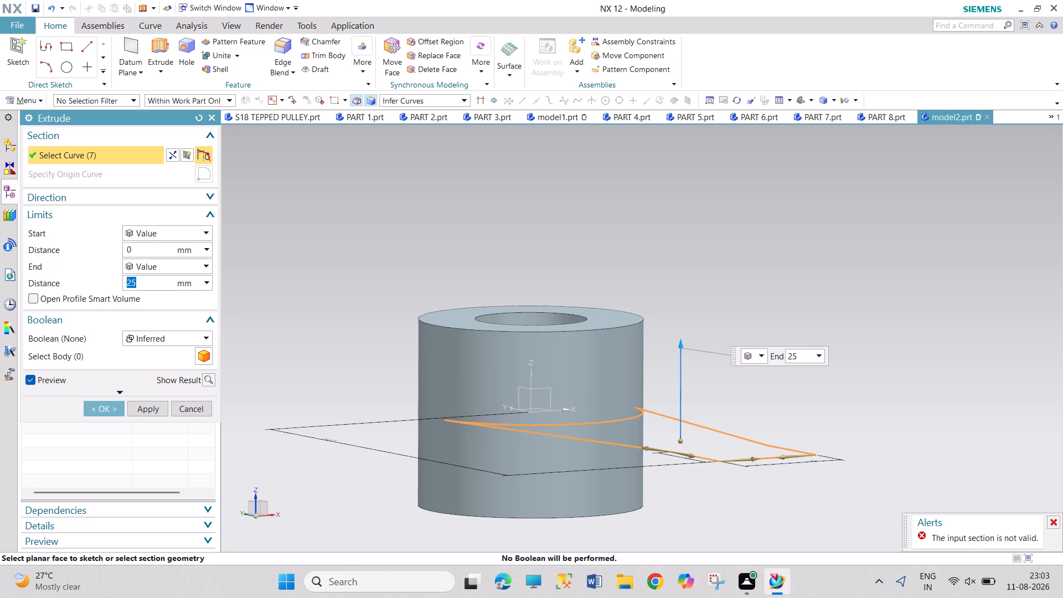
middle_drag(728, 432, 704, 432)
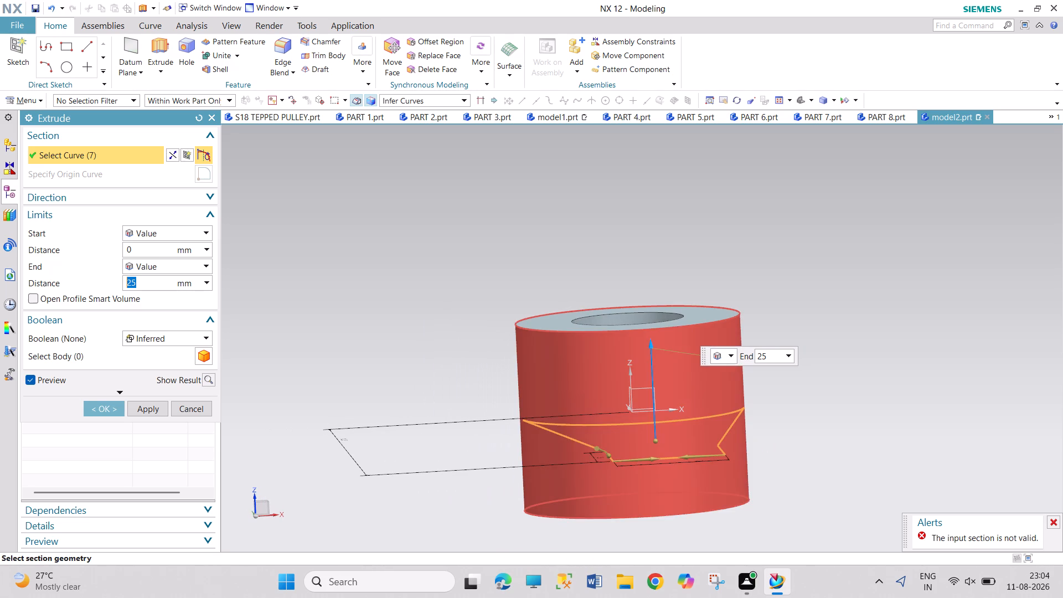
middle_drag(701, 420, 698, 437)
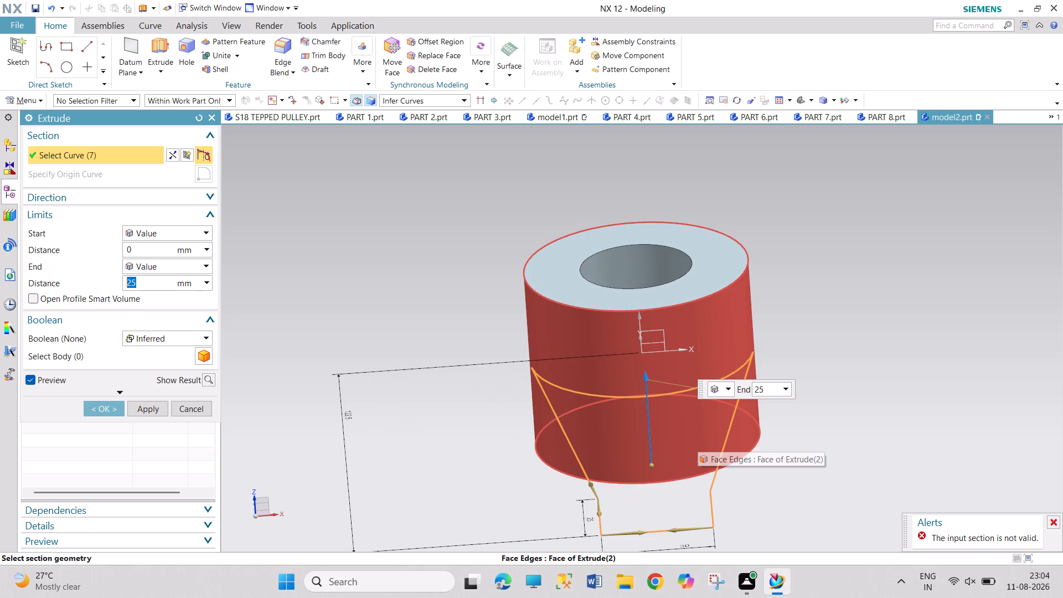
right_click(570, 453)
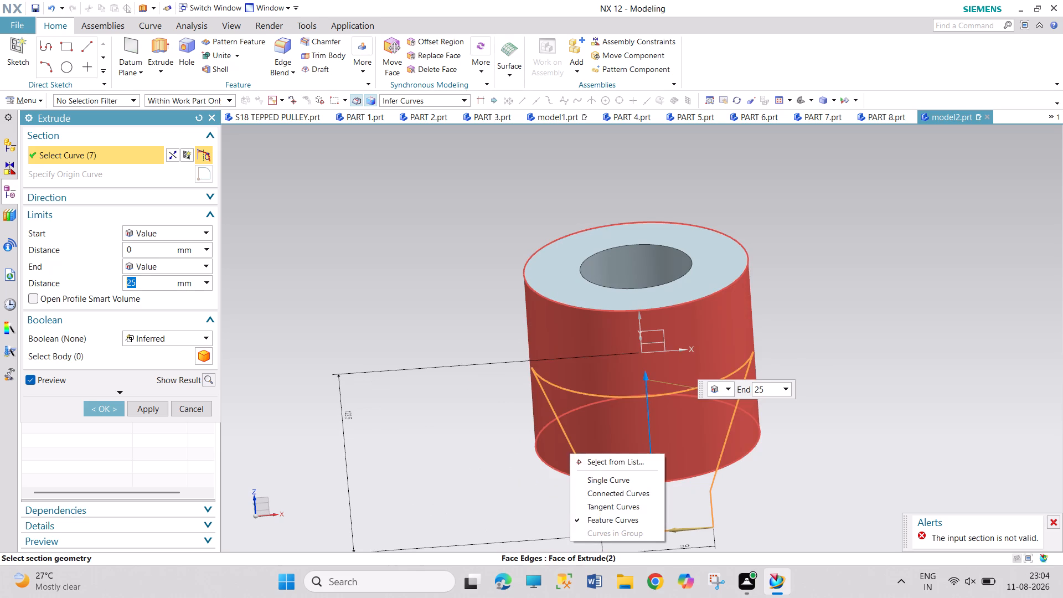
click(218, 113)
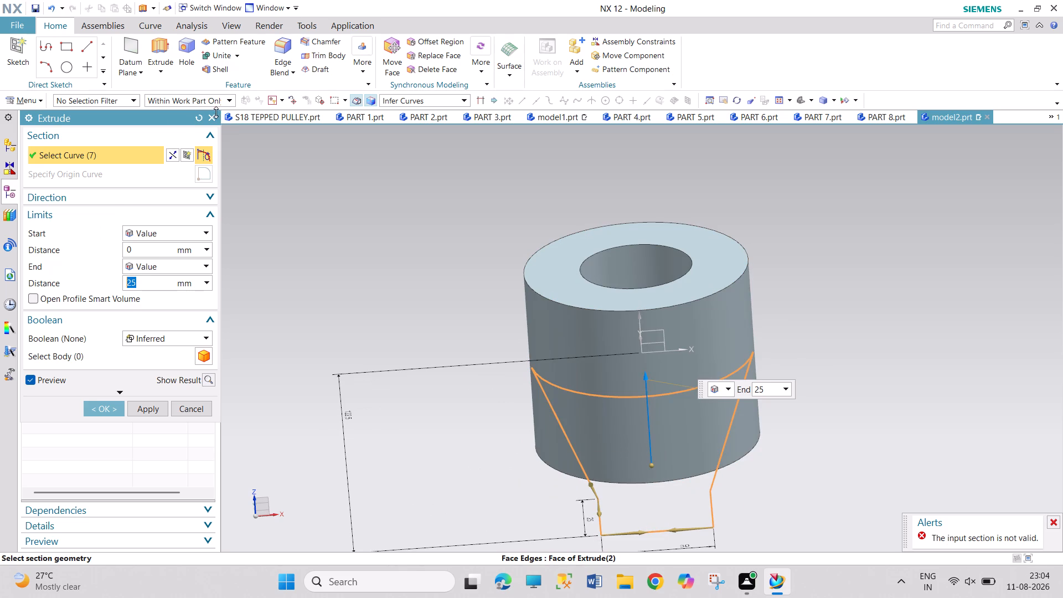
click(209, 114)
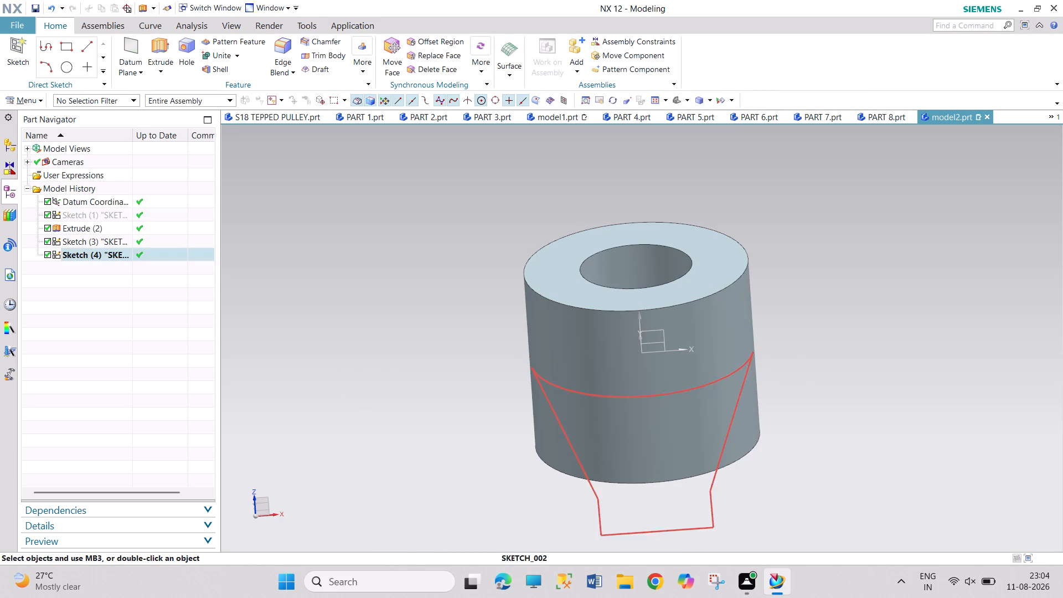
Reopen the arm sketch with rollback and delete the vertical dimension p16 from the cylinder centre to the arm's bottom edge.
right_click(597, 511)
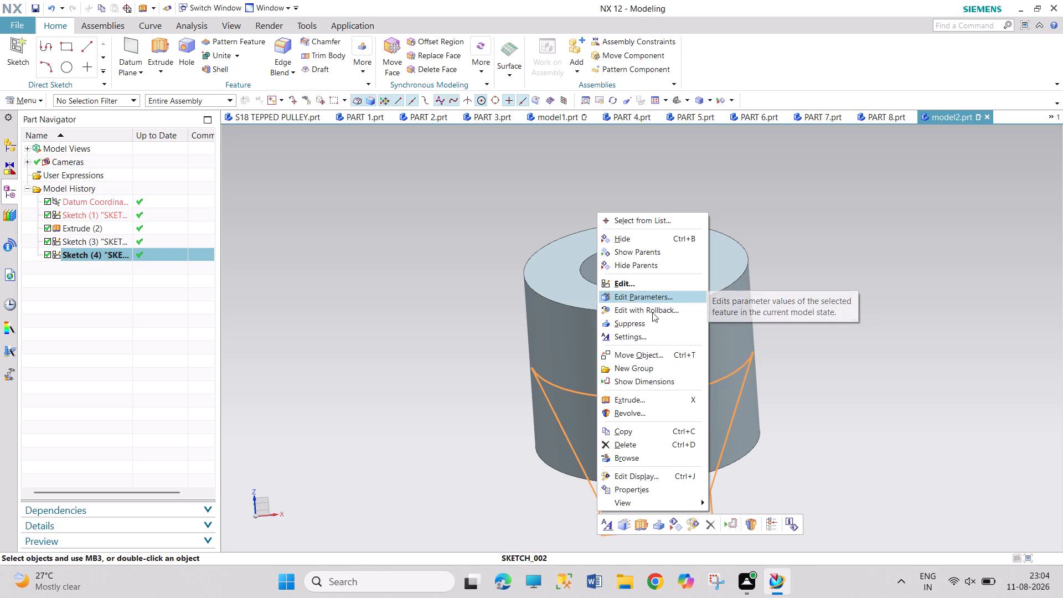
click(652, 313)
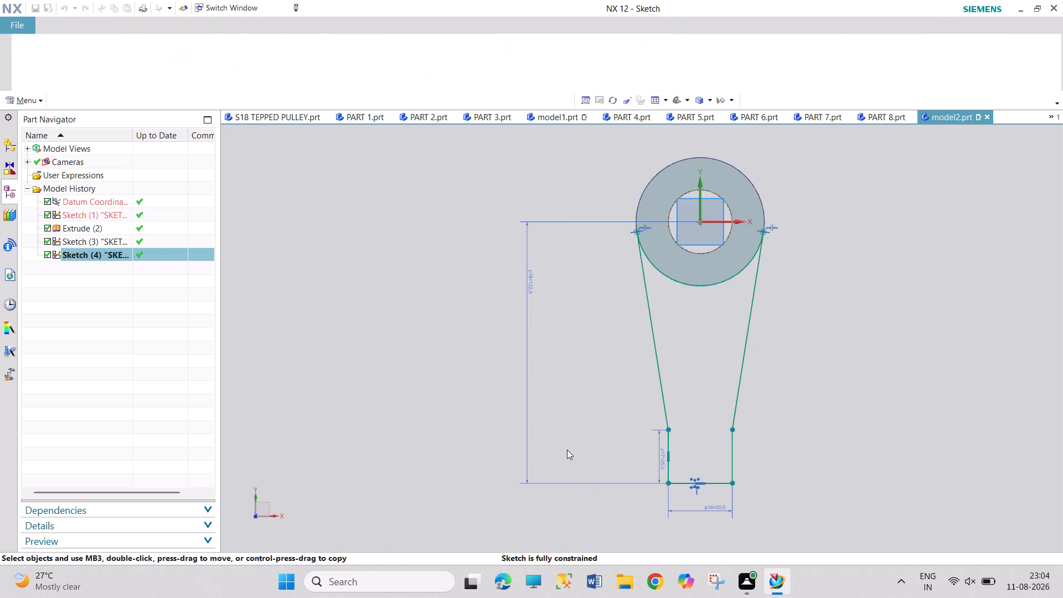
right_click(523, 279)
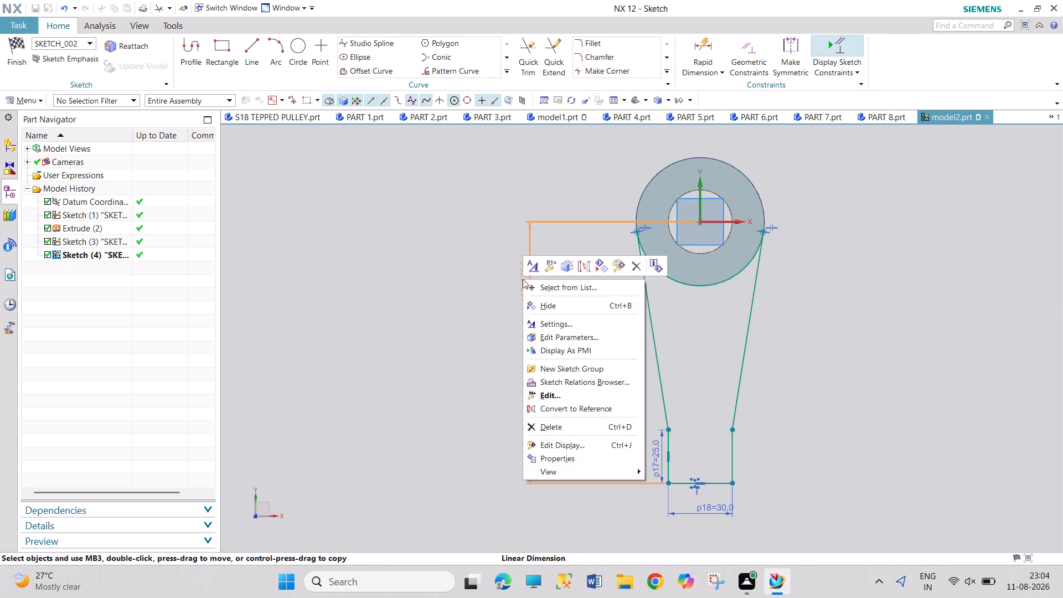
click(571, 429)
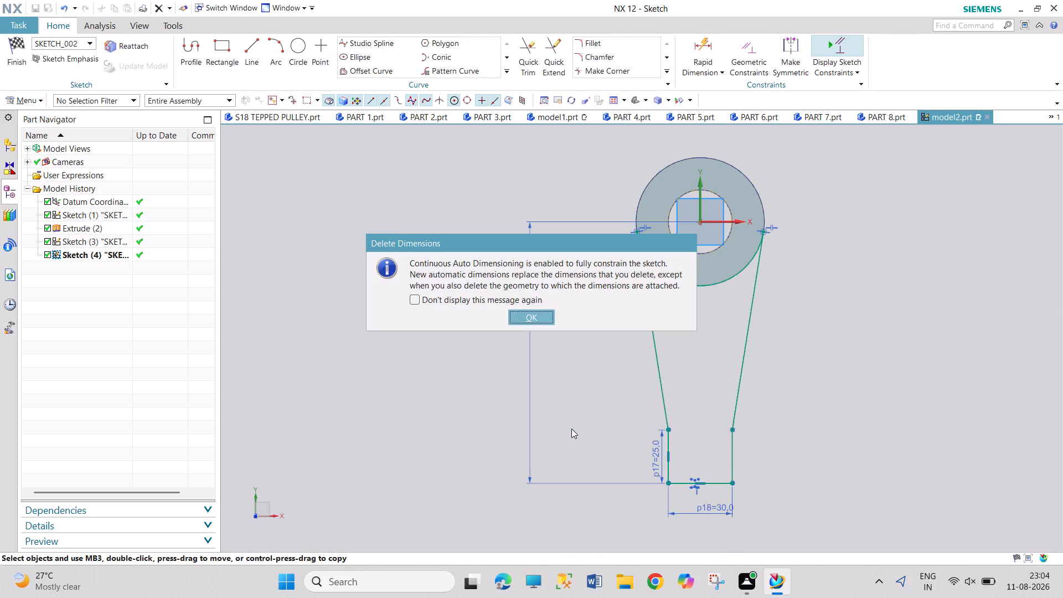
click(535, 314)
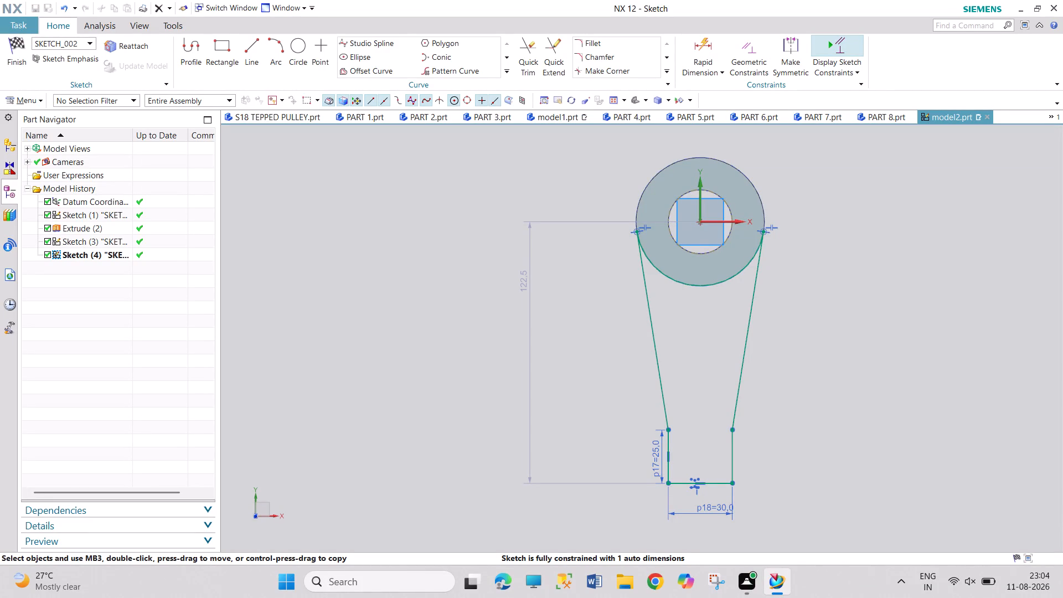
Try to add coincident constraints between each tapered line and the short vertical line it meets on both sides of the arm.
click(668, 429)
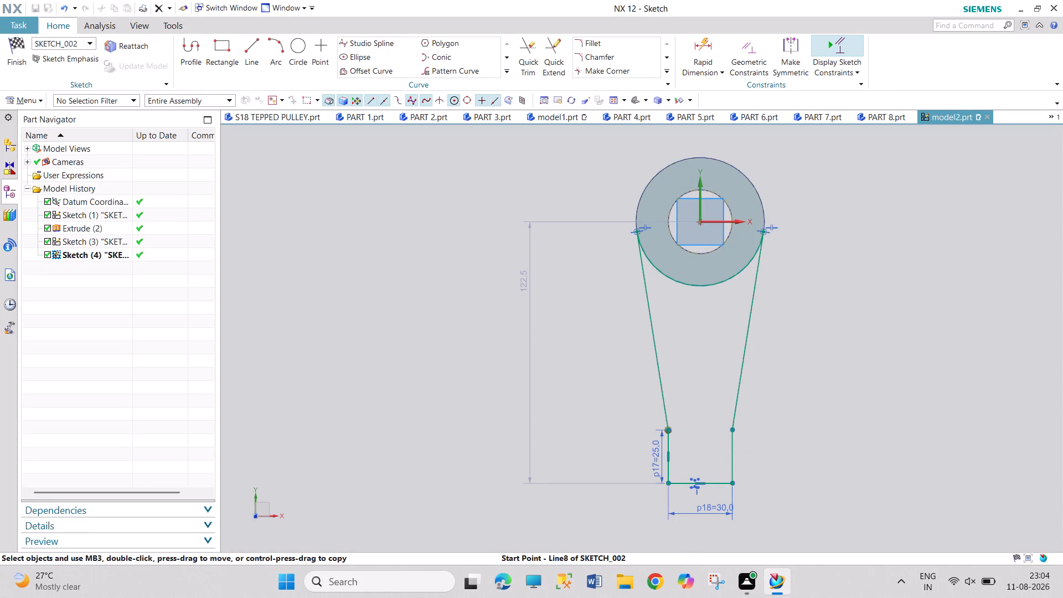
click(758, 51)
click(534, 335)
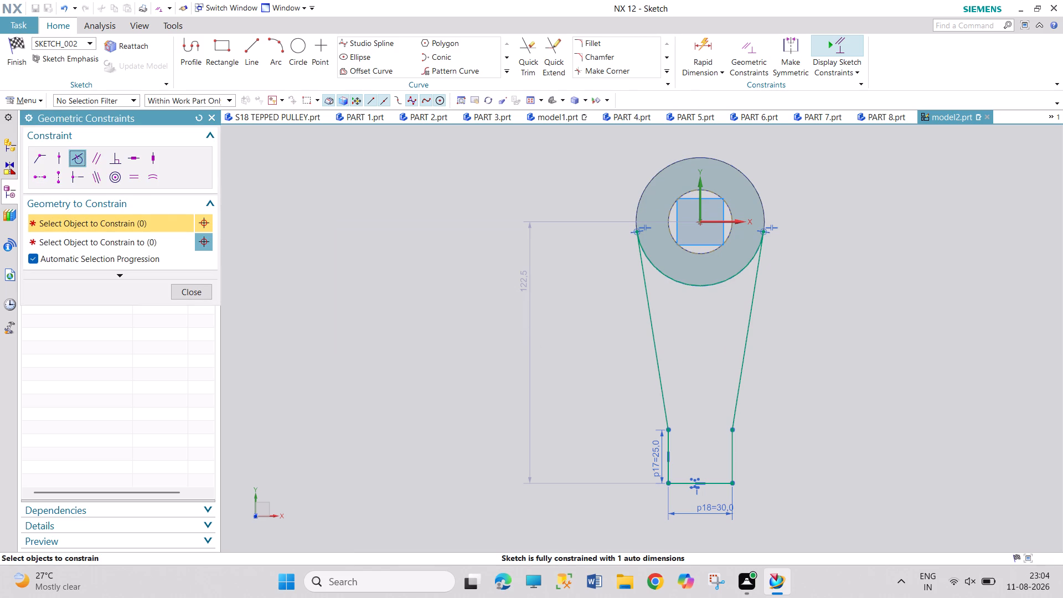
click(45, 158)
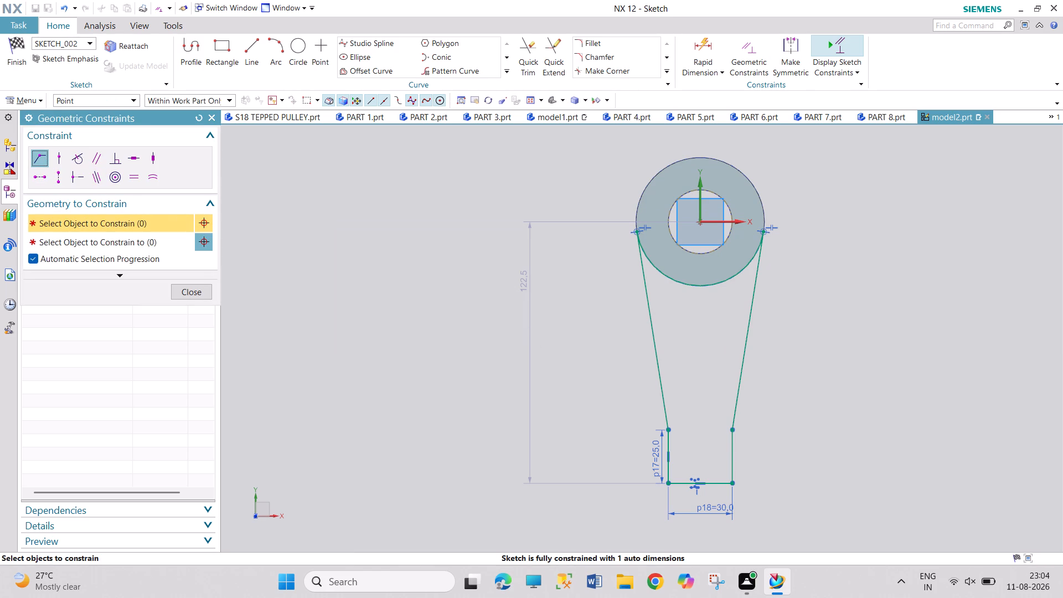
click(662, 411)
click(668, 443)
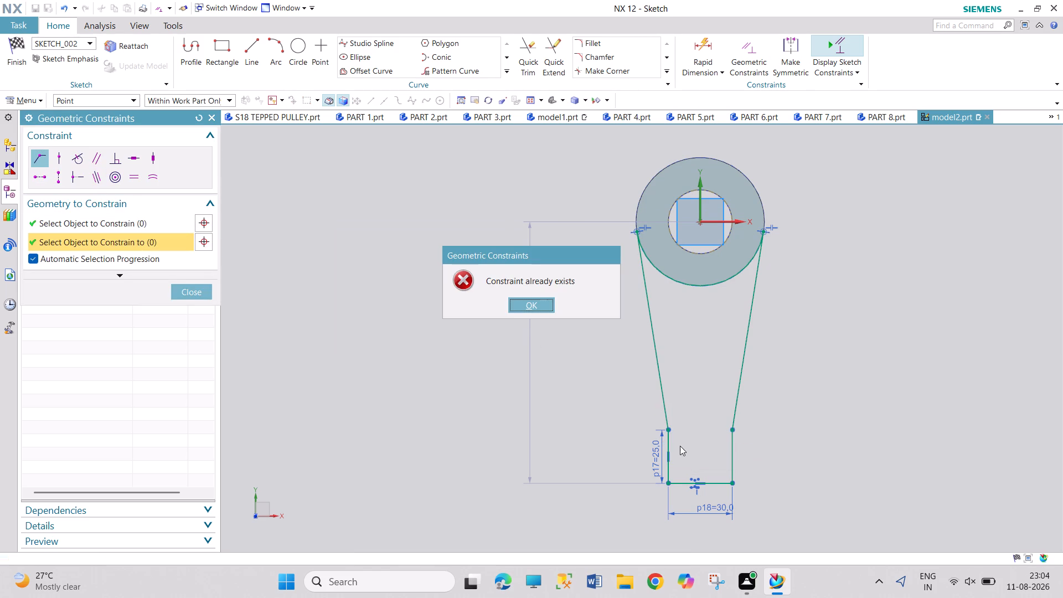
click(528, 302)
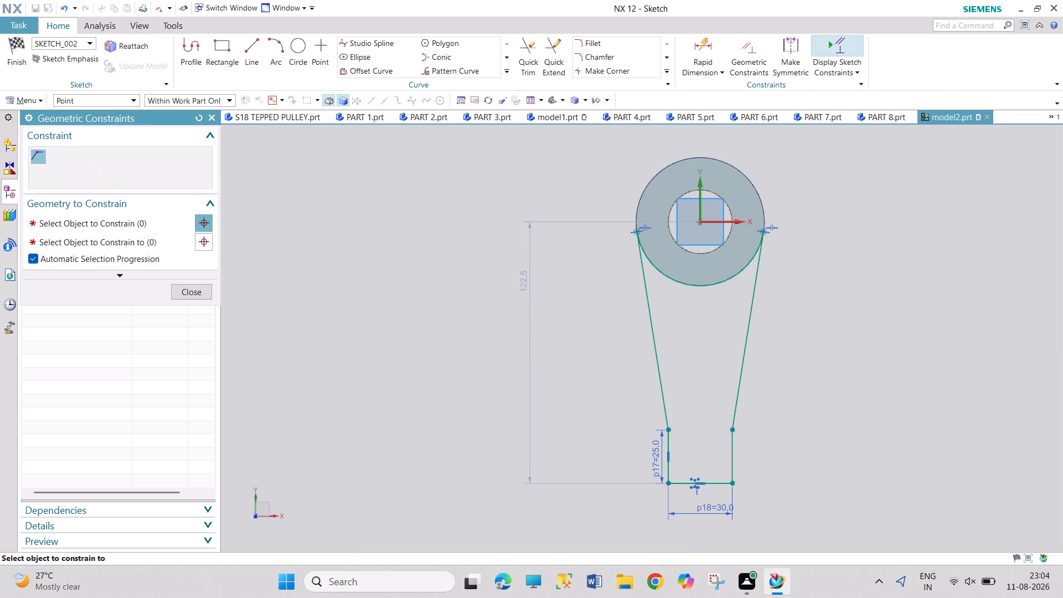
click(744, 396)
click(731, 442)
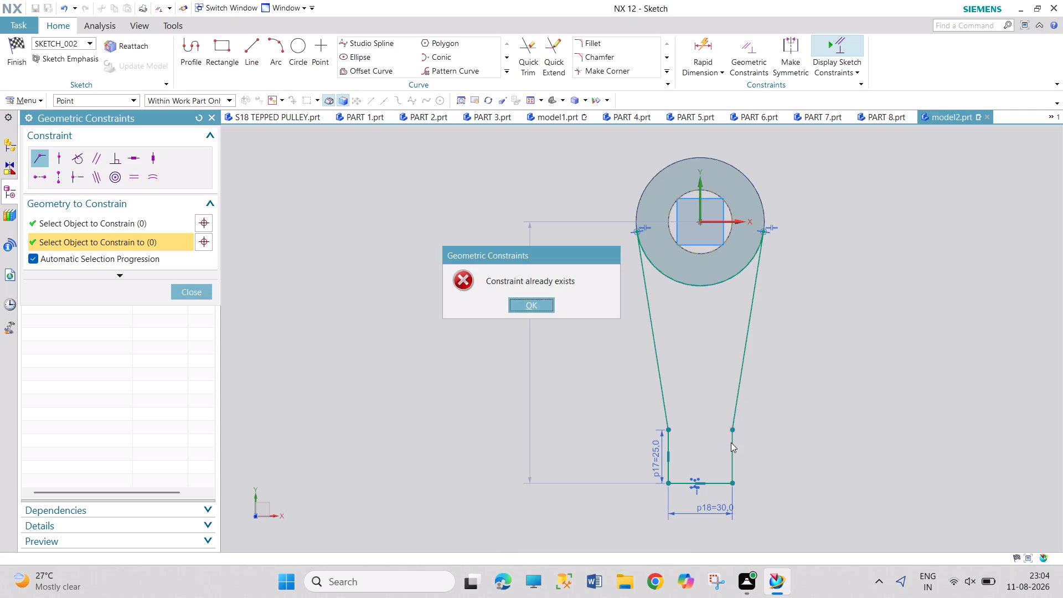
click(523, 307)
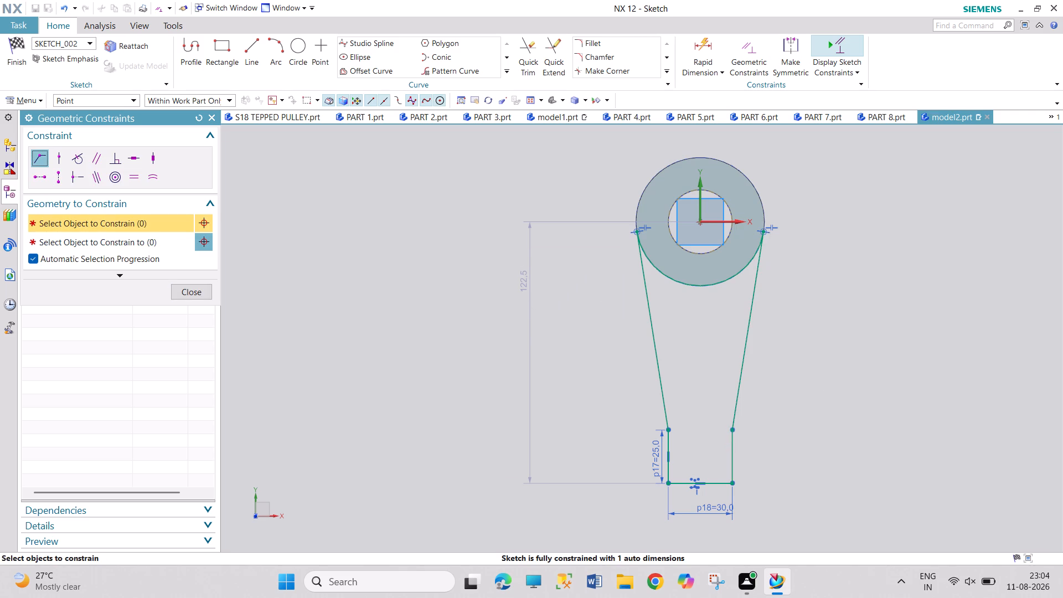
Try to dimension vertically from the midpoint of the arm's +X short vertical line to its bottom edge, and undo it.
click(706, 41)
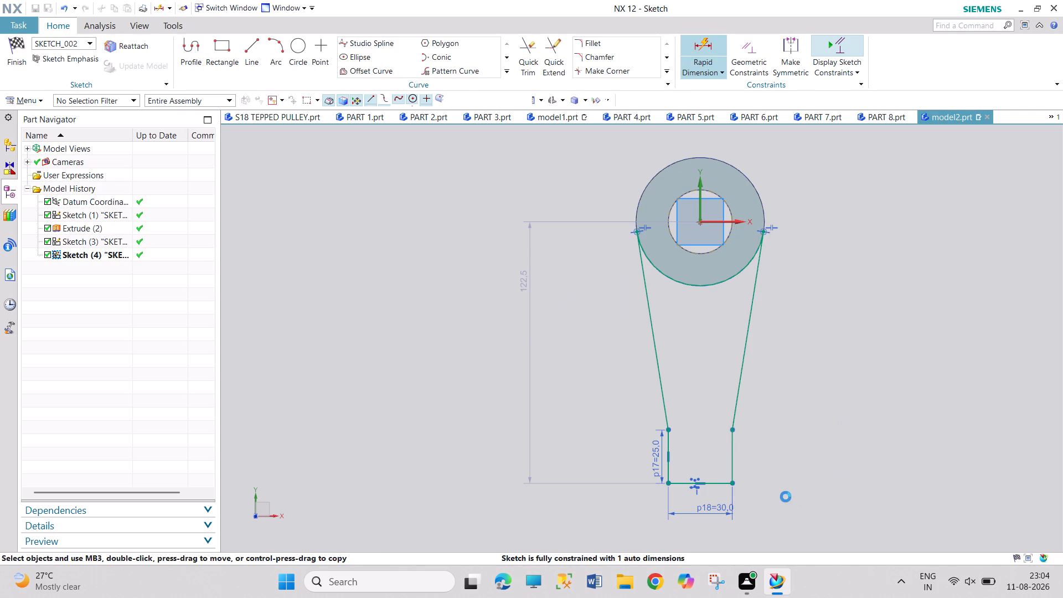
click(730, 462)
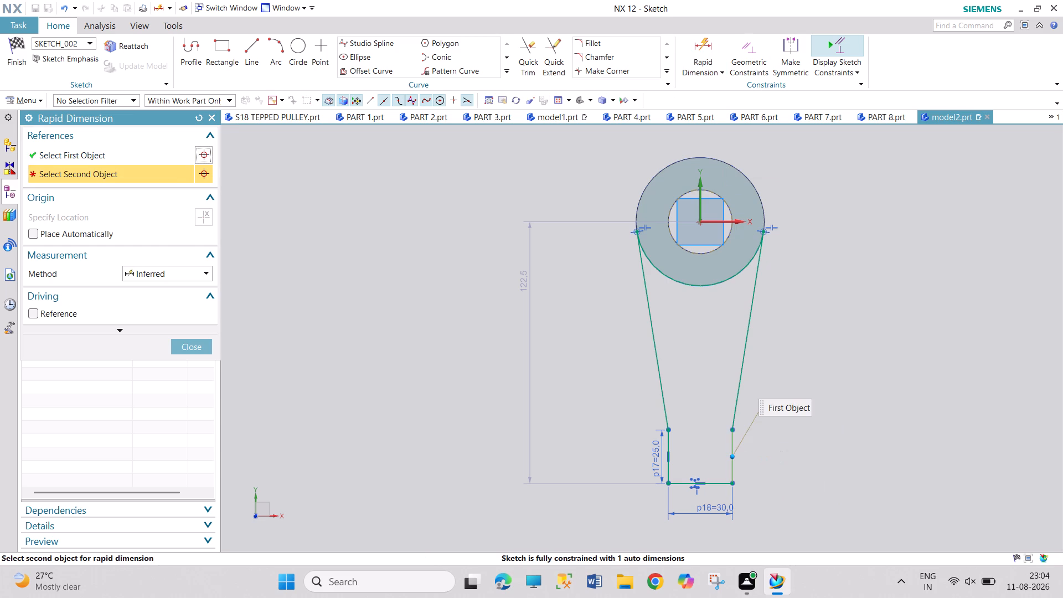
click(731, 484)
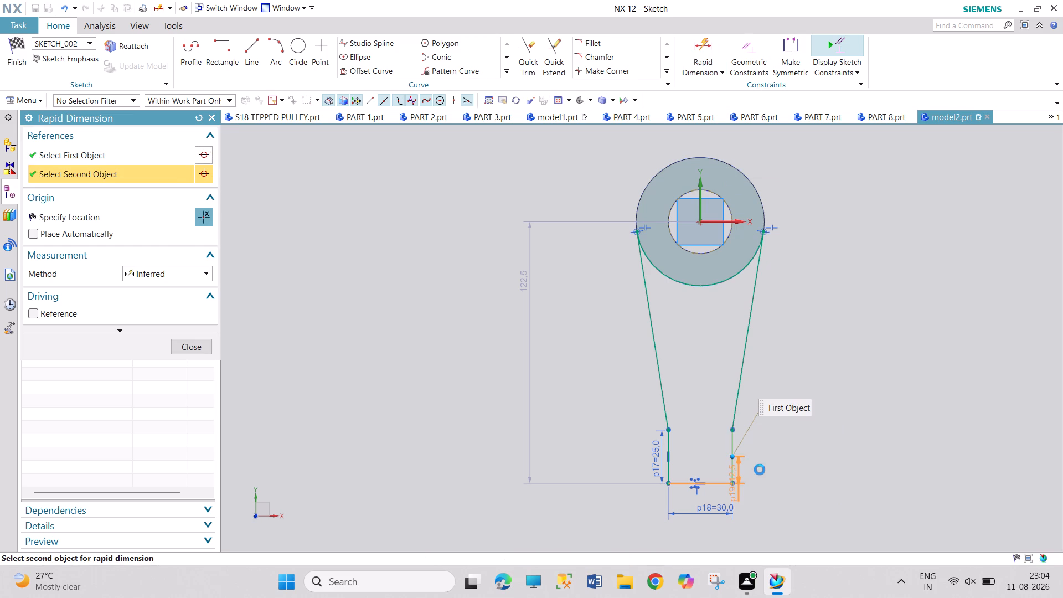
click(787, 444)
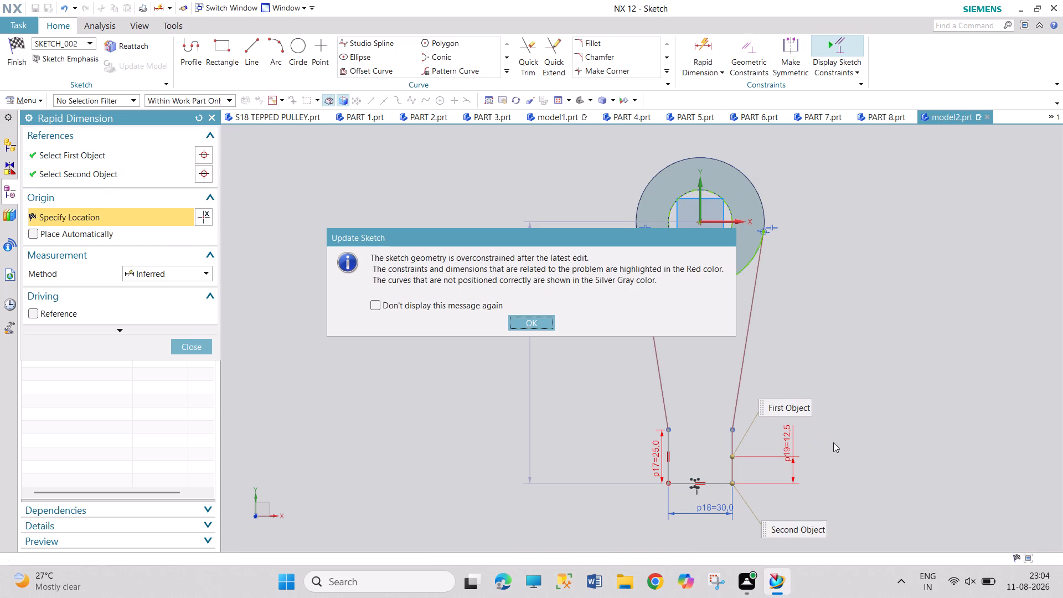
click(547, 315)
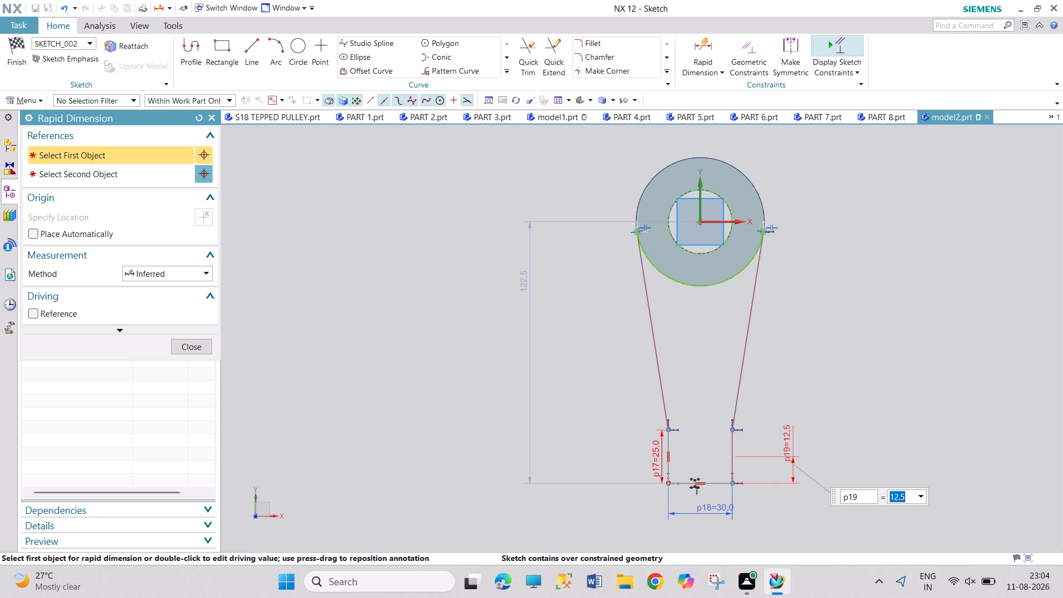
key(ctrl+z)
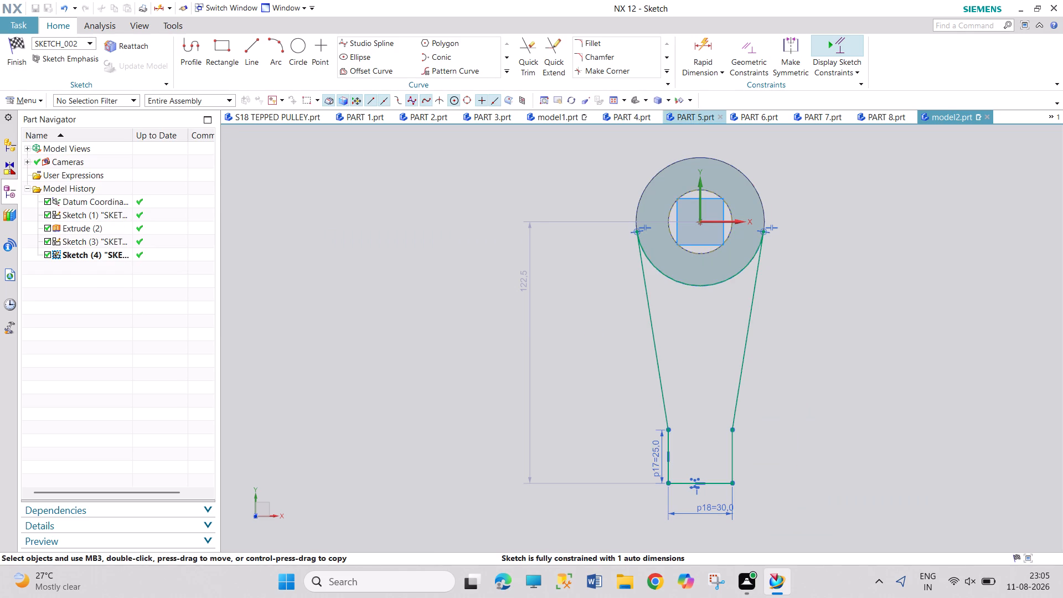
Sketch a circle about 47.9 mm in diameter centred on the cylinder's axis.
scroll(690, 147, up, 3)
scroll(623, 324, up, 3)
scroll(534, 293, up, 4)
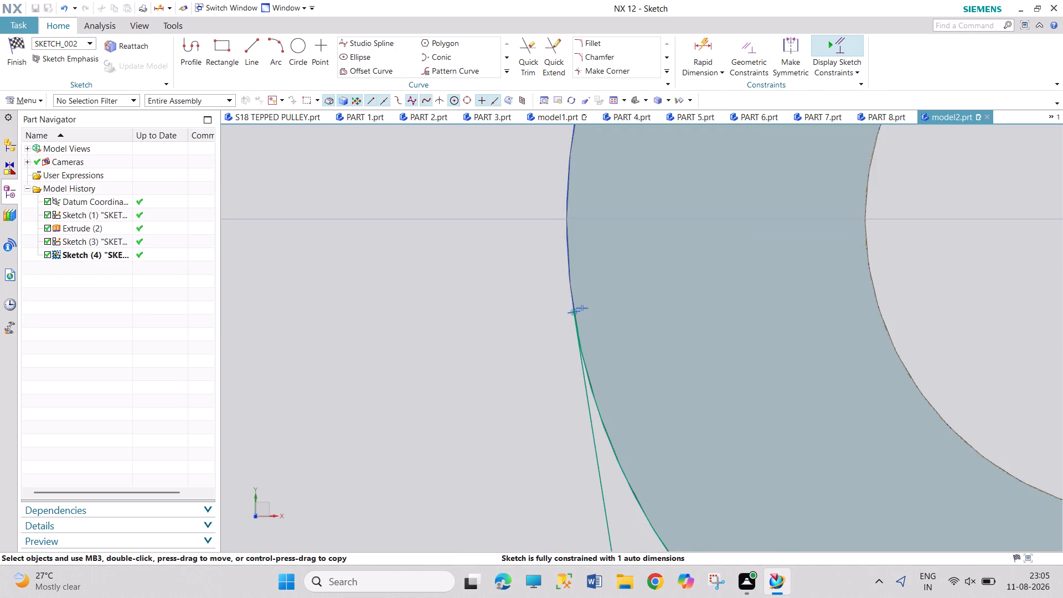
scroll(612, 321, up, 3)
scroll(605, 317, down, 9)
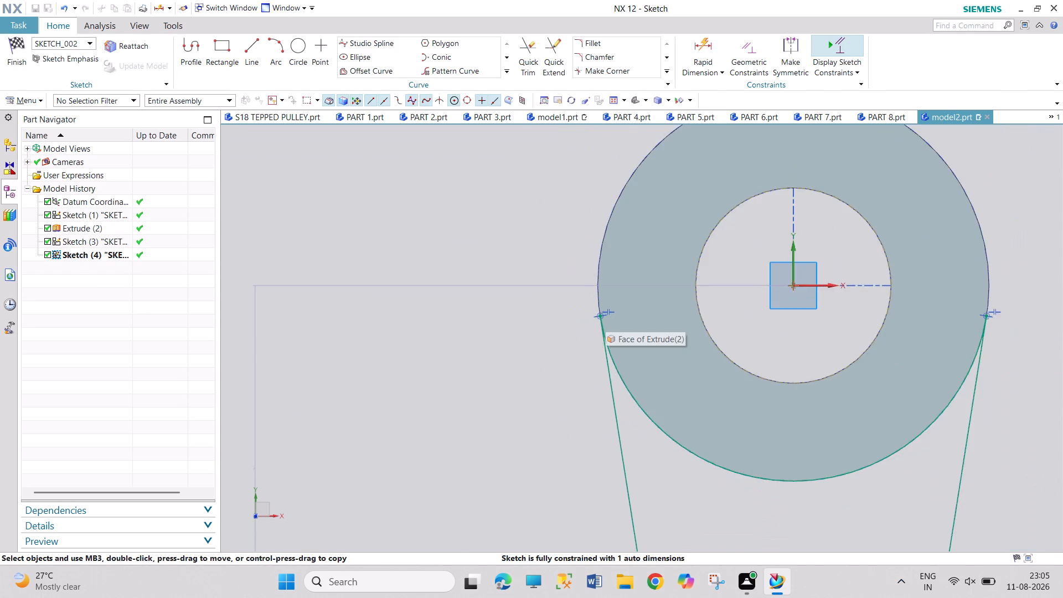
scroll(655, 315, down, 2)
click(302, 48)
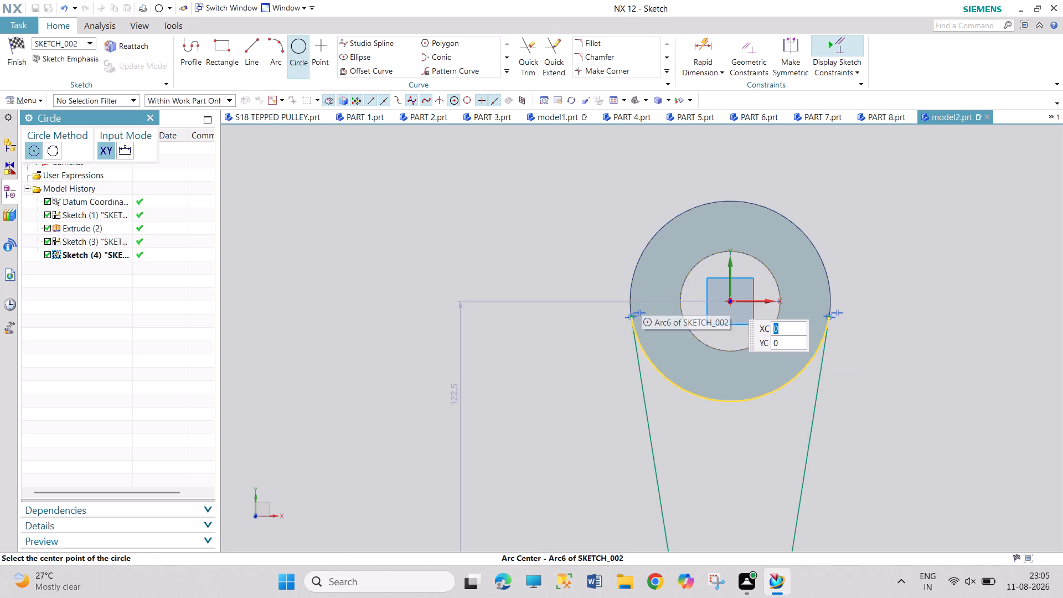
drag(730, 301, 734, 307)
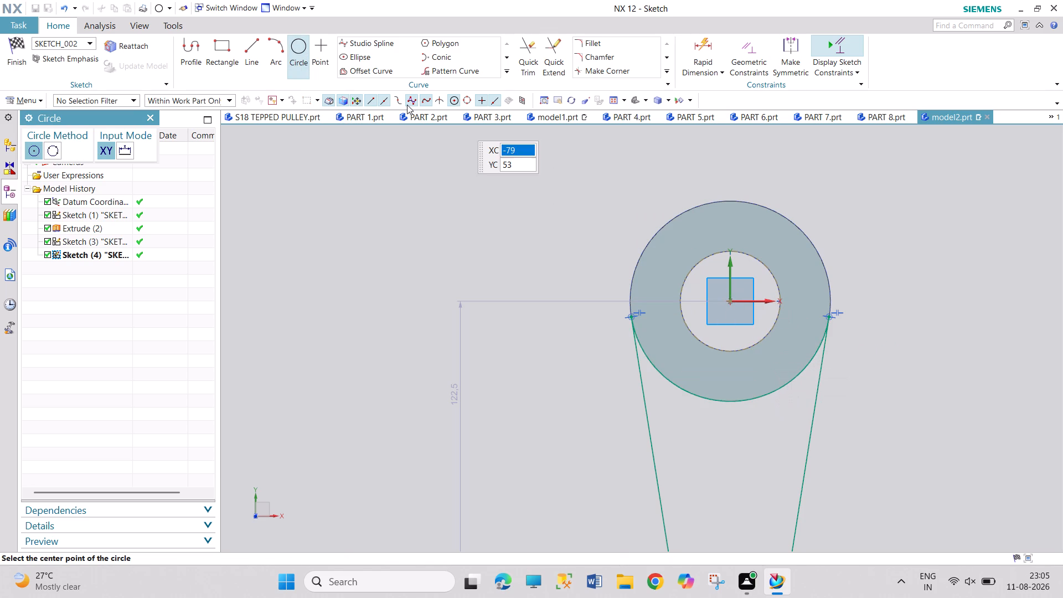
click(731, 301)
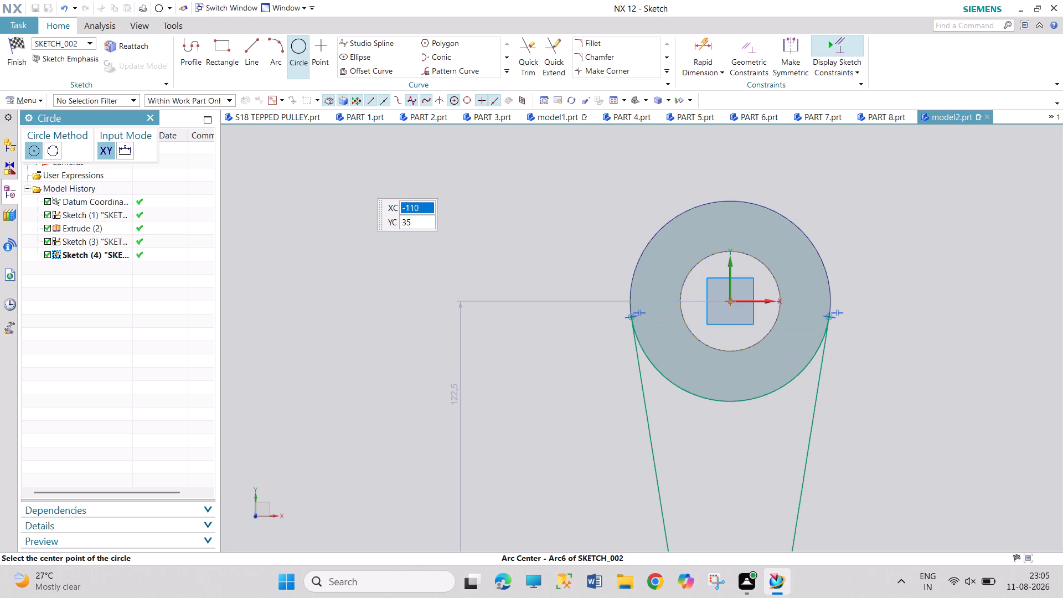
click(32, 148)
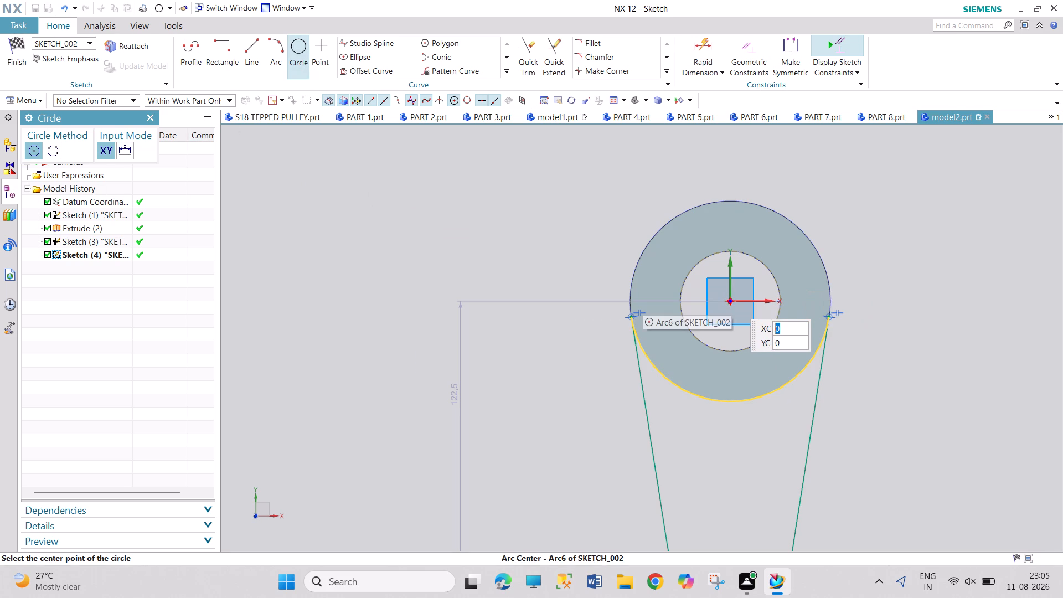
drag(732, 301, 735, 310)
click(766, 373)
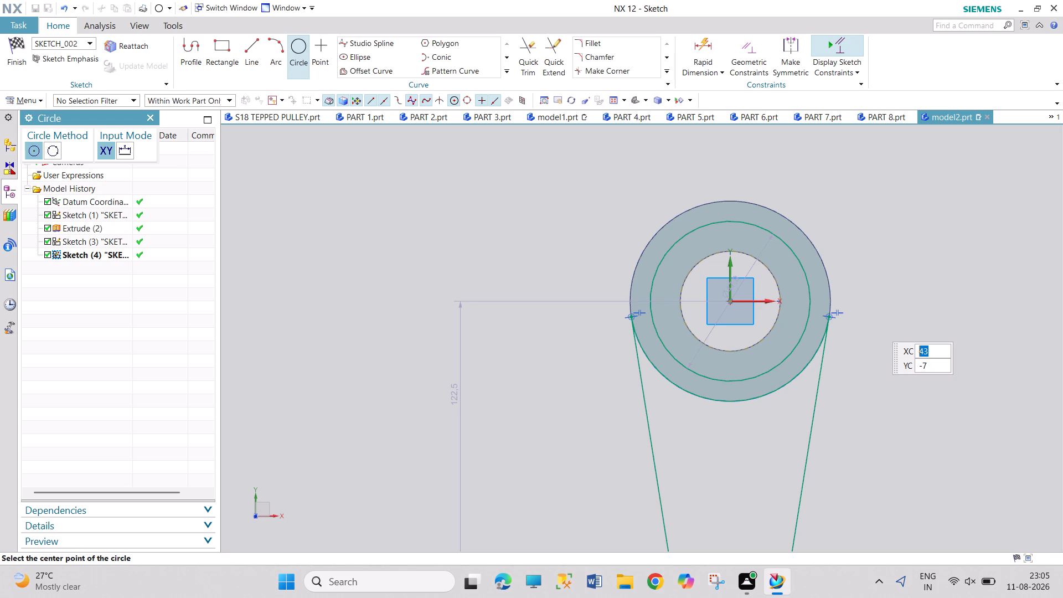
key(Escape)
key(Escape)
key(Escape)
Delete the existing arc joining the upper ends of the two tapered lines along the cylinder's outer edge.
right_click(759, 398)
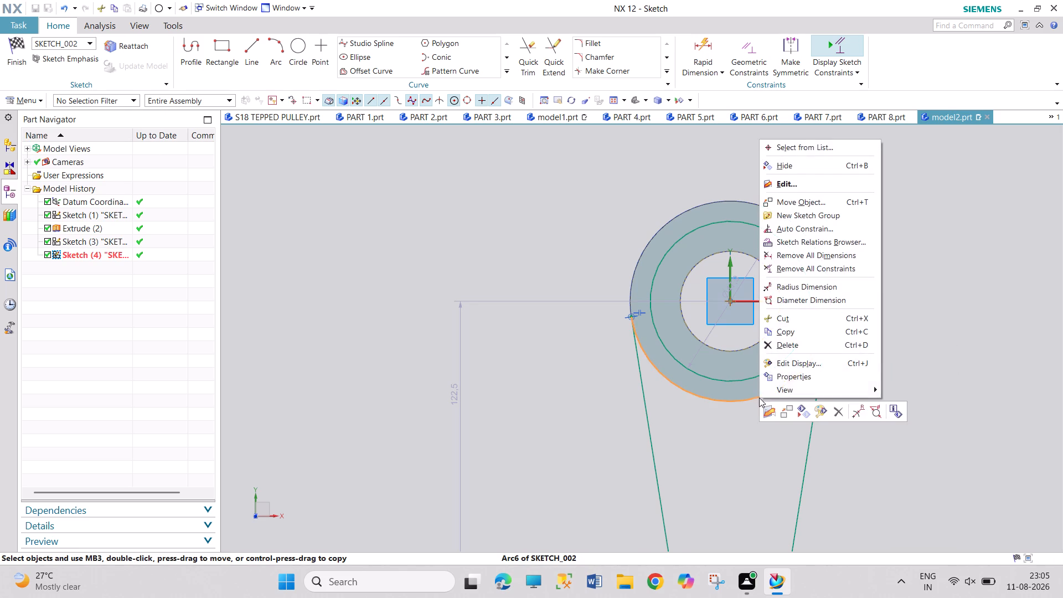
click(809, 343)
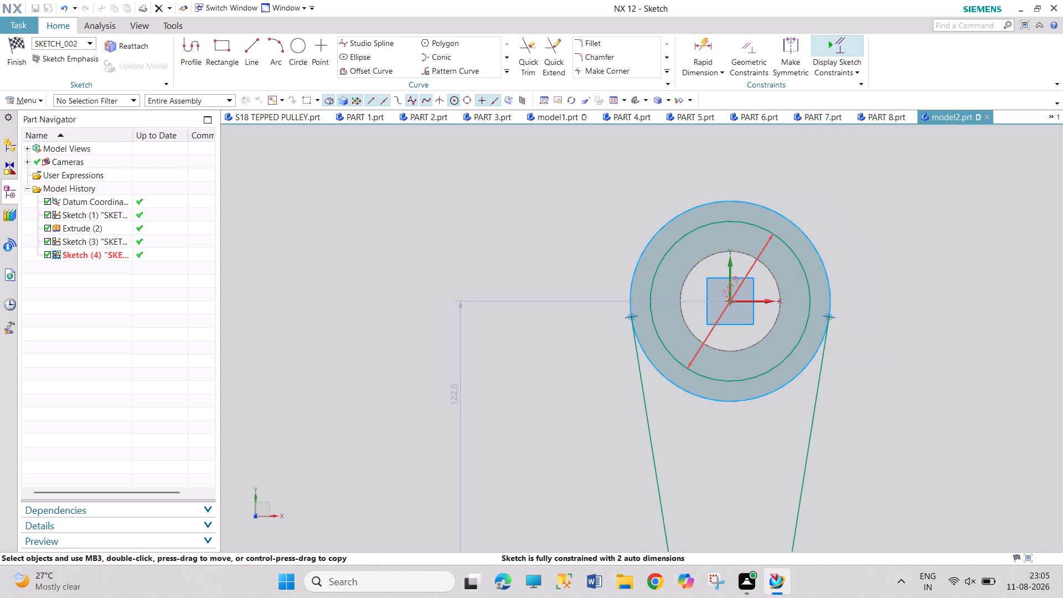
Move the new circle's diameter dimension outside the cylinder and set it to 60 mm.
drag(708, 326, 703, 176)
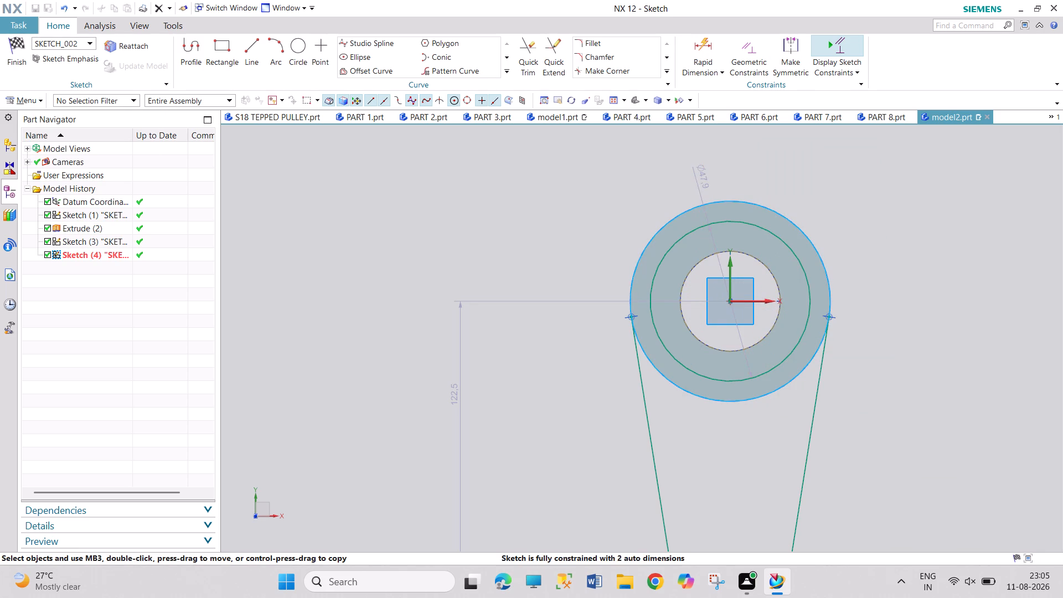
double_click(700, 178)
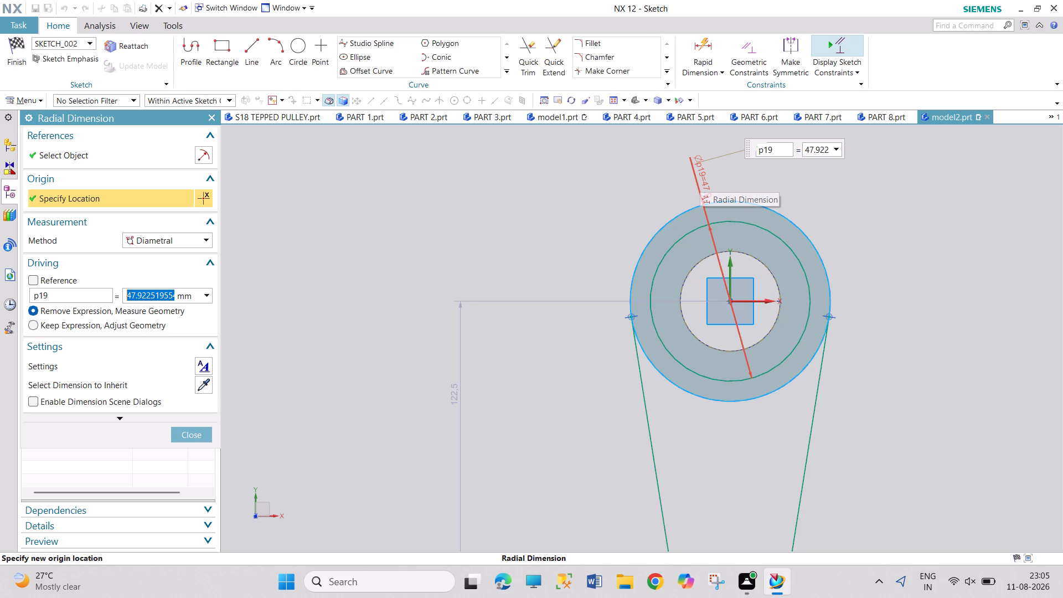
text(60)
key(Return)
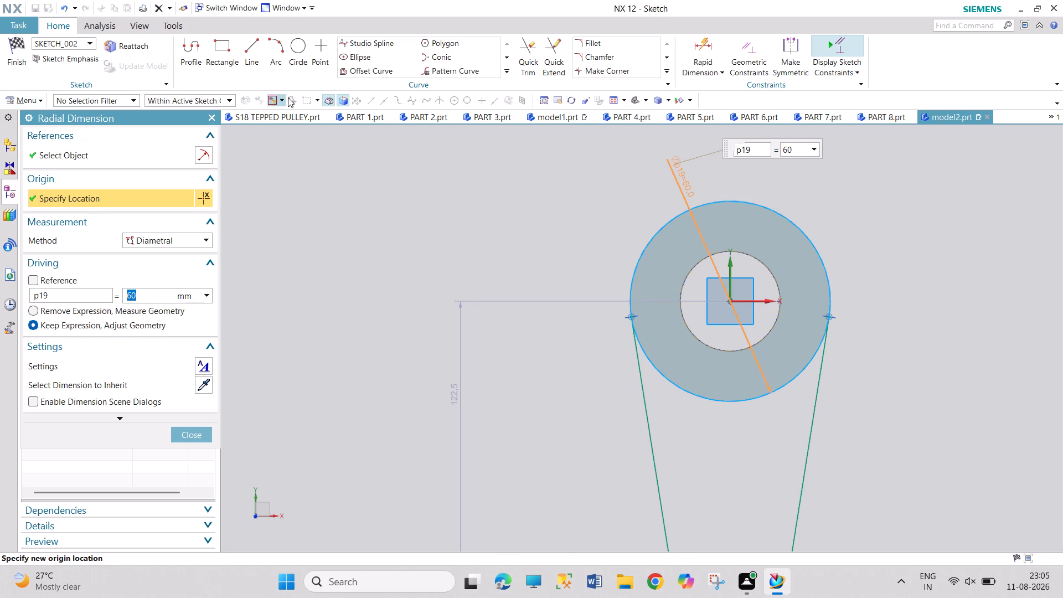
Trim the portion of the 60 mm circle on the side away from the arm.
click(533, 46)
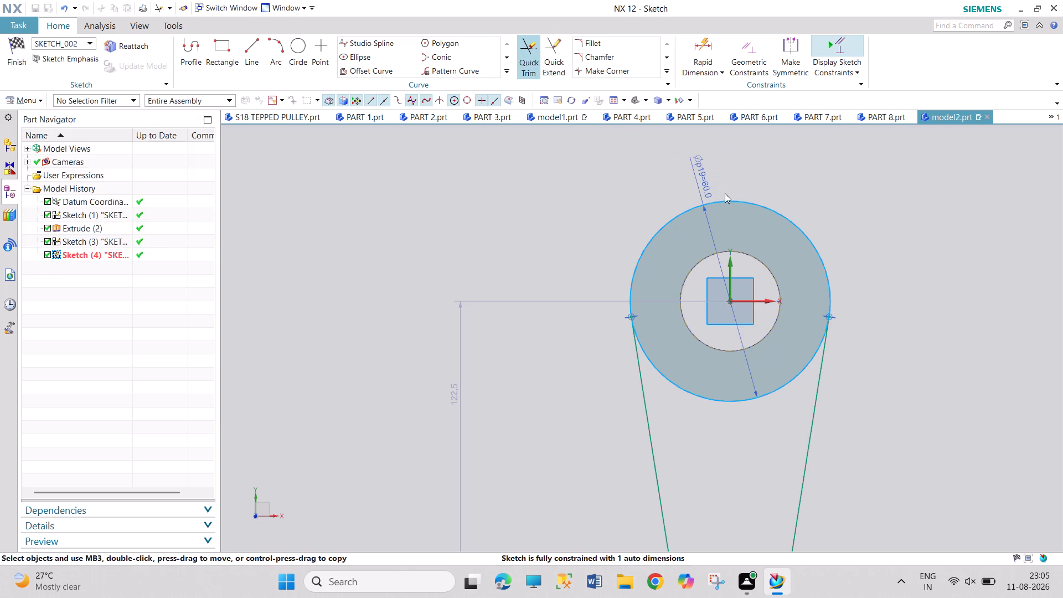
click(731, 196)
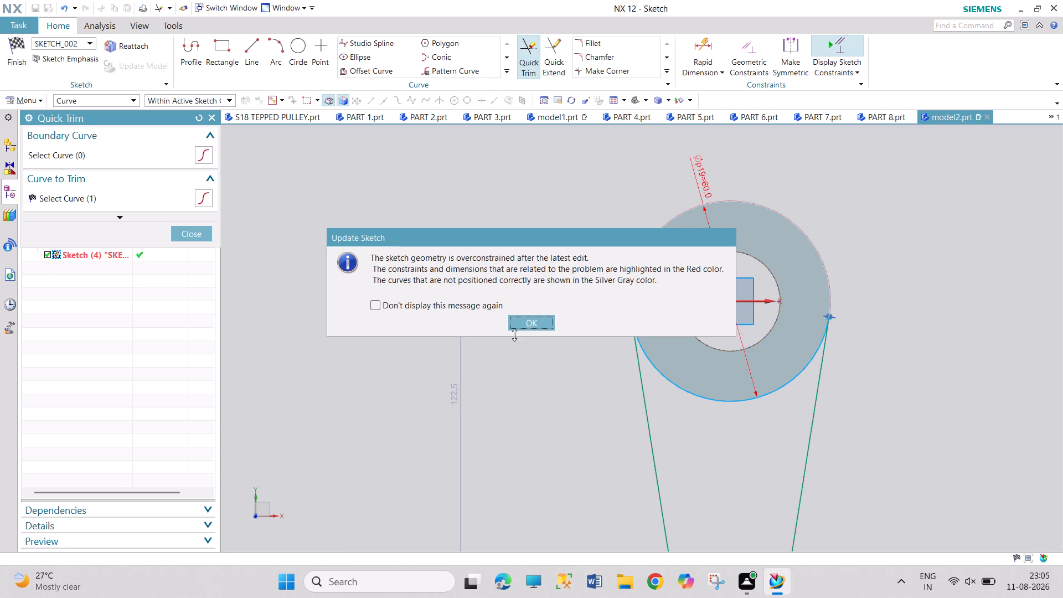
click(527, 320)
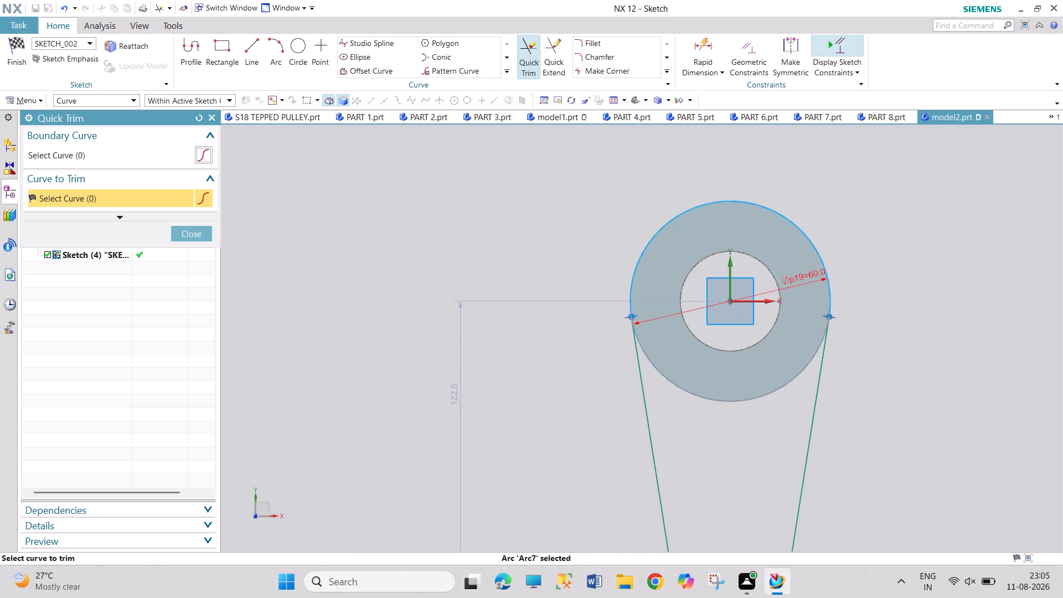
Delete the diameter dimension p19 from the trimmed arc.
right_click(794, 279)
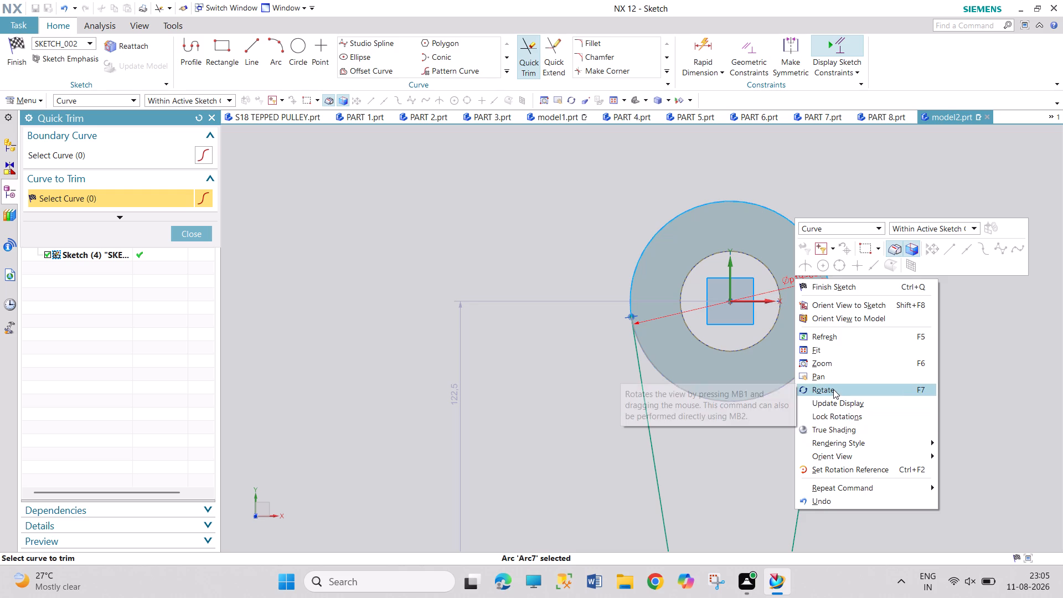
key(Escape)
key(Escape)
key(Escape)
key(Escape)
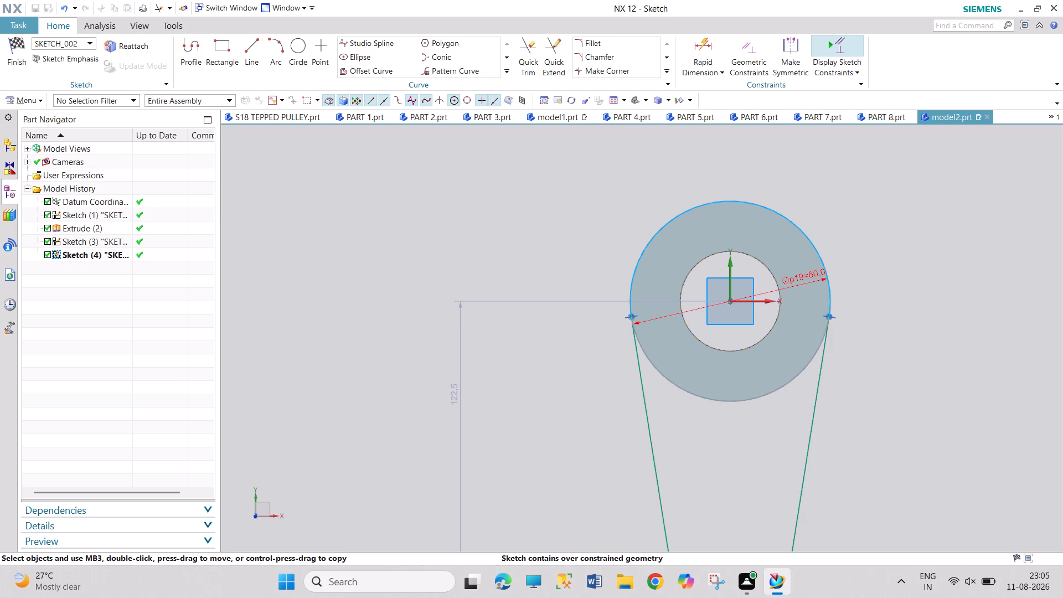
key(Escape)
right_click(796, 280)
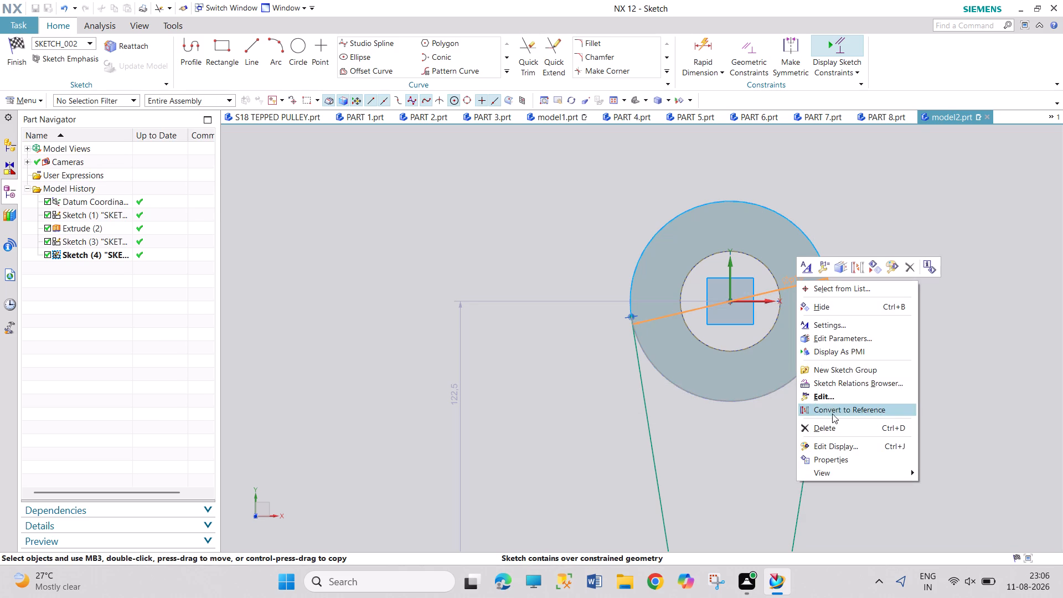
click(835, 427)
click(545, 313)
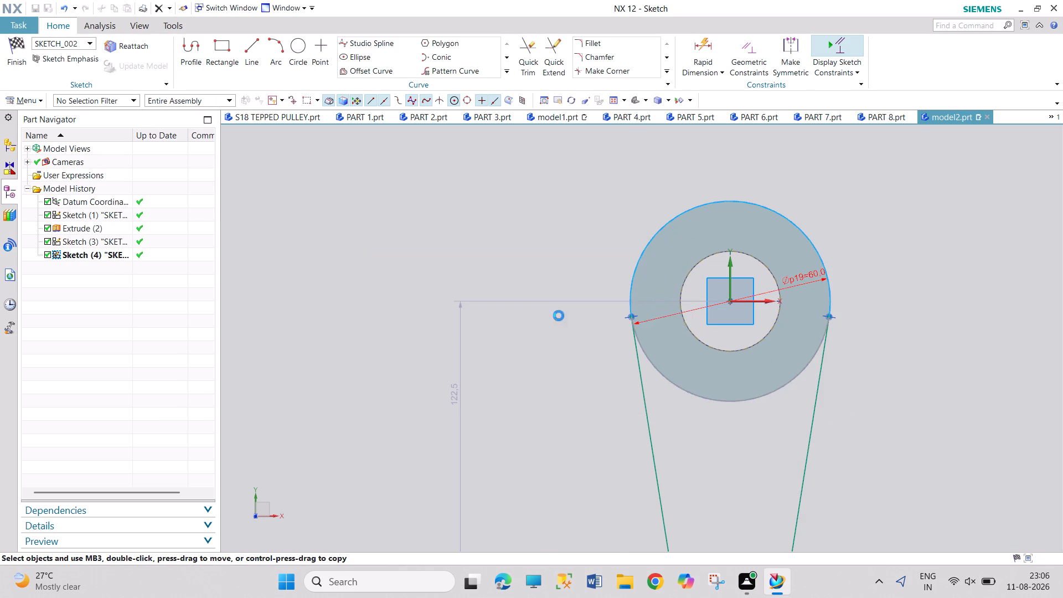
key(Escape)
key(Escape)
Quick Trim the 60 mm circle again on the side away from the arm.
middle_drag(951, 316, 914, 304)
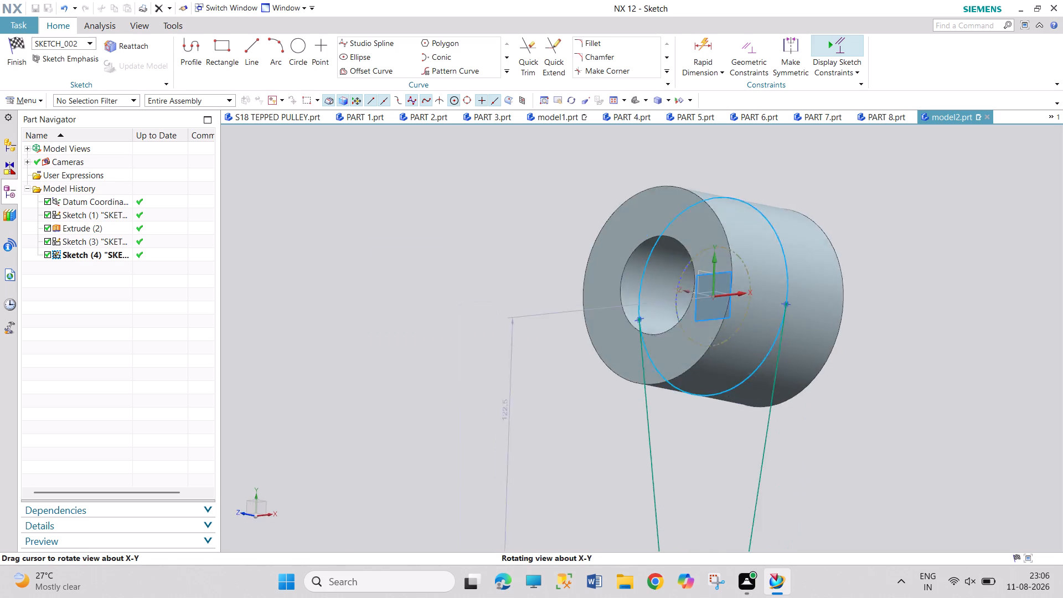
middle_drag(914, 304, 937, 319)
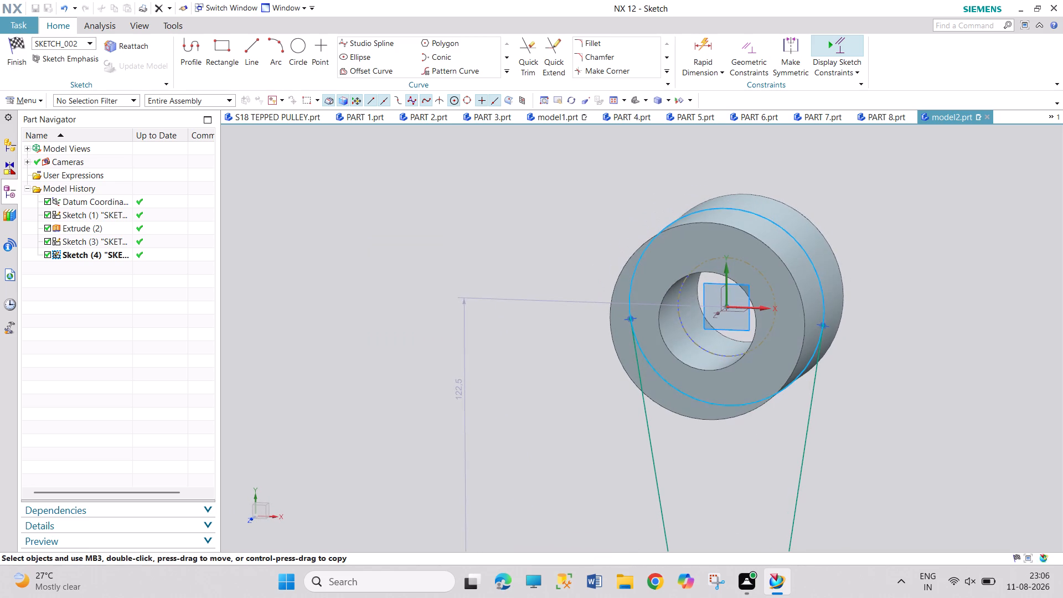
click(523, 53)
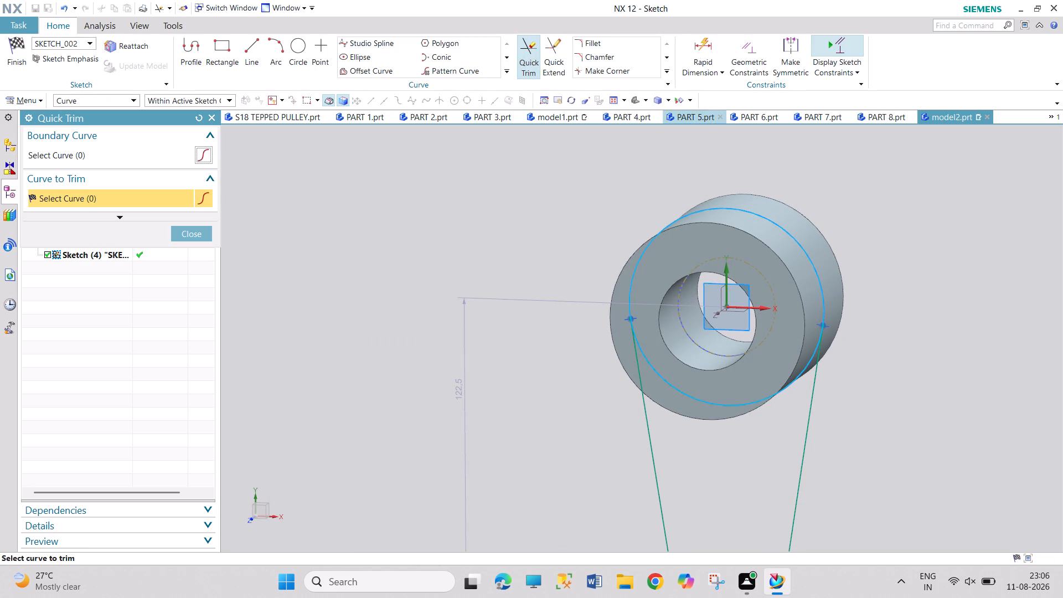
click(816, 263)
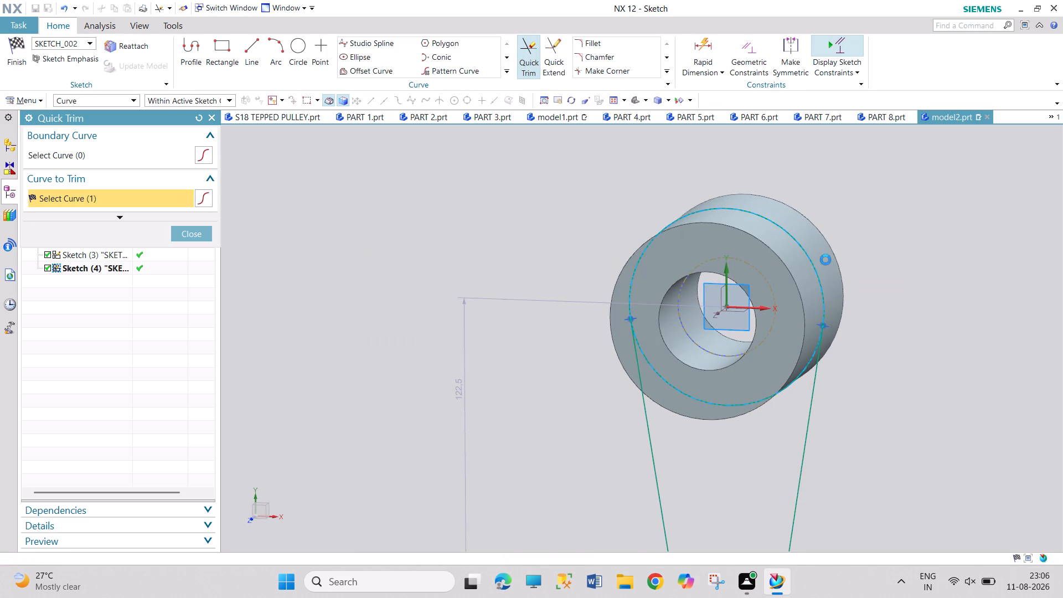
middle_drag(514, 283, 533, 225)
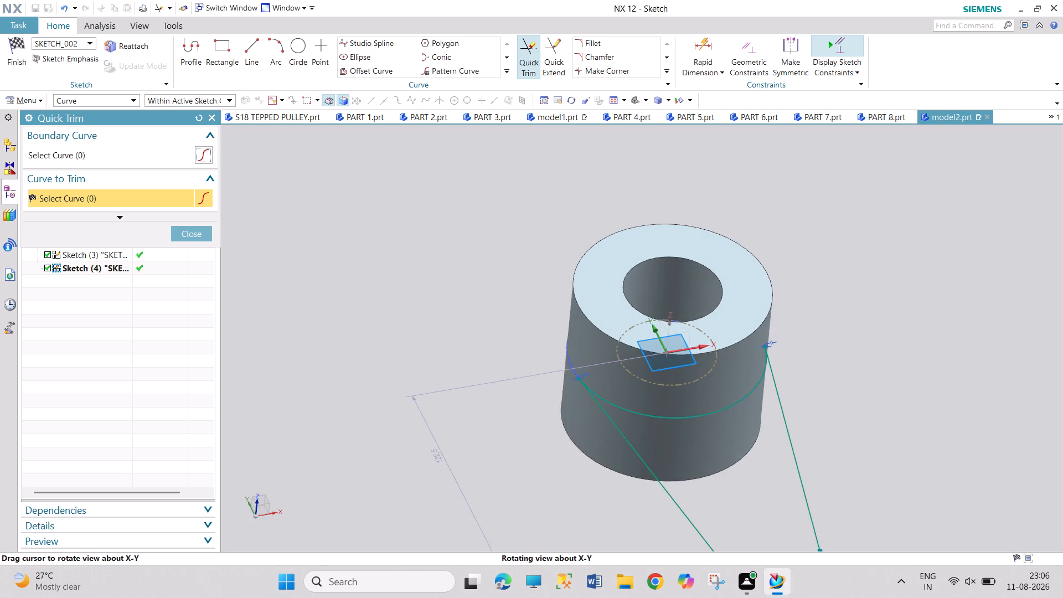
middle_drag(533, 225, 565, 233)
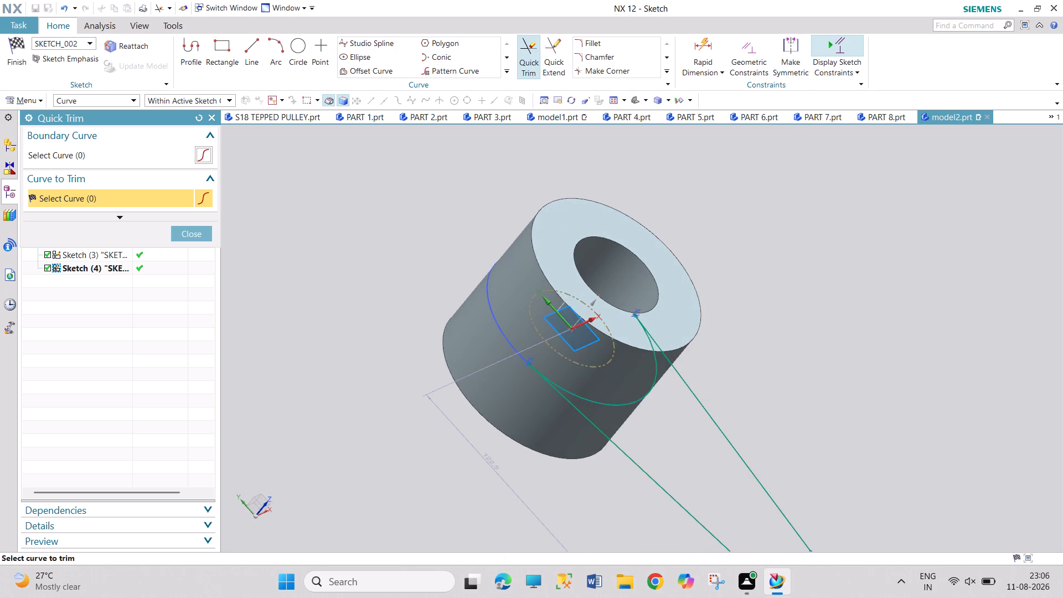
key(Escape)
key(Escape)
key(Escape)
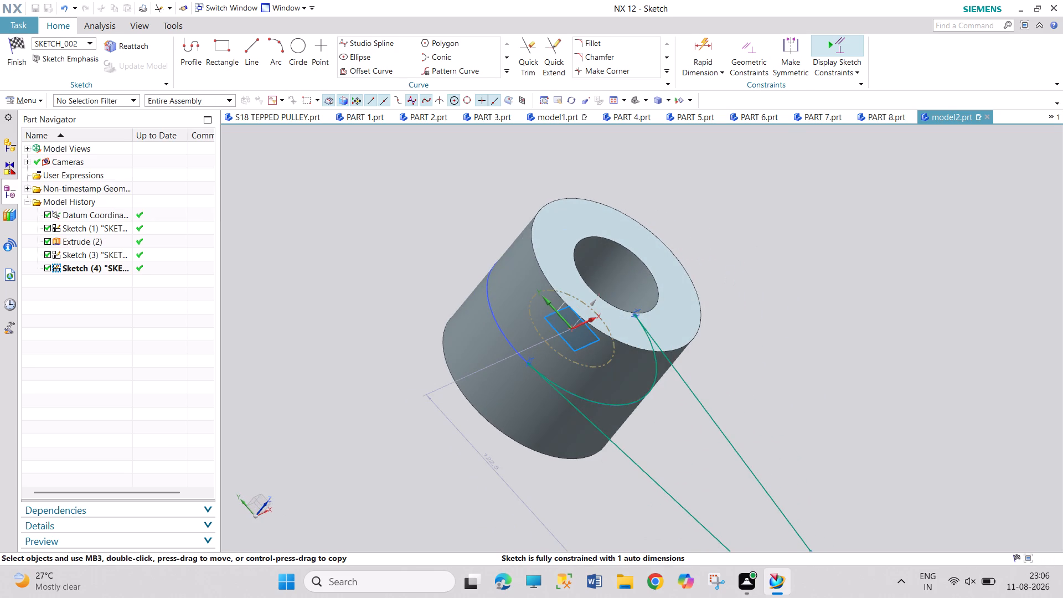
key(Escape)
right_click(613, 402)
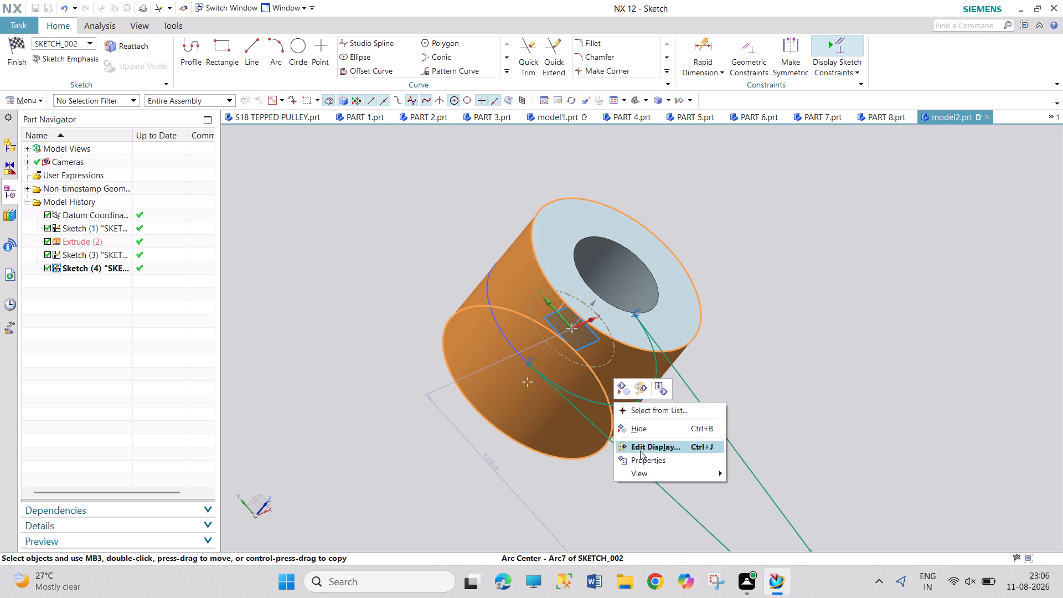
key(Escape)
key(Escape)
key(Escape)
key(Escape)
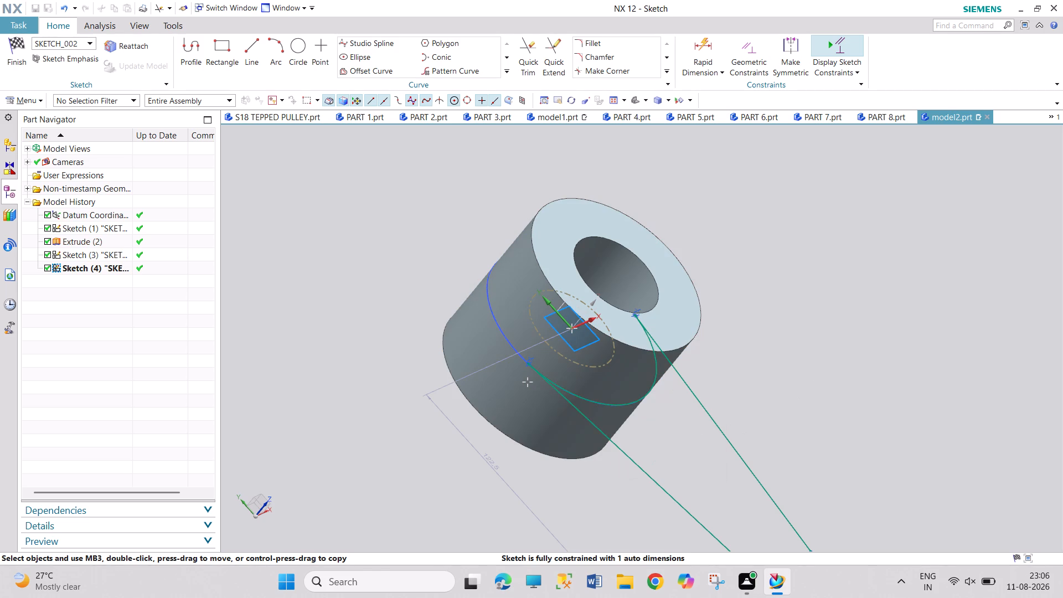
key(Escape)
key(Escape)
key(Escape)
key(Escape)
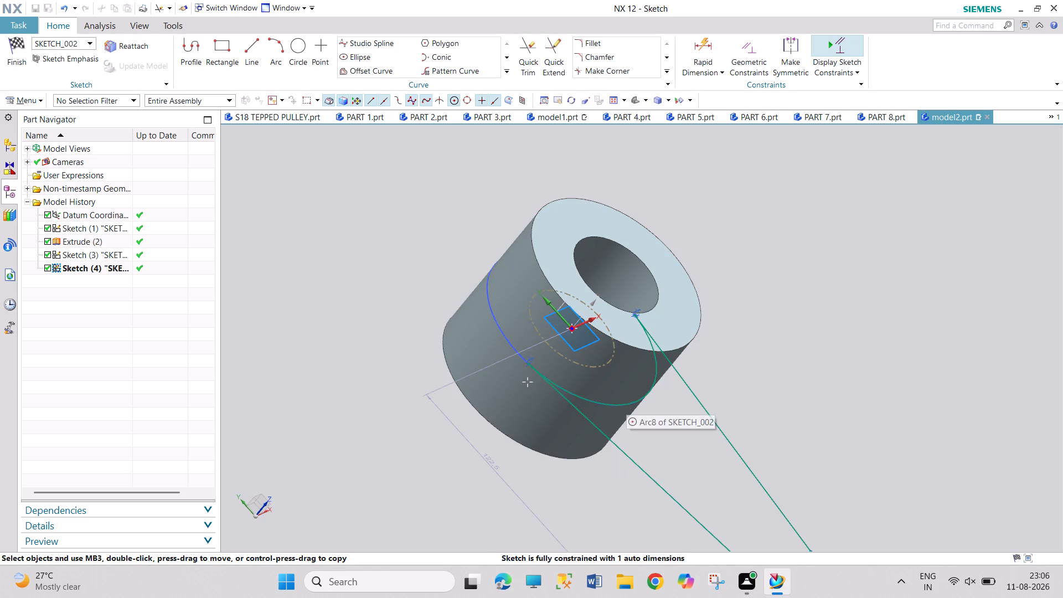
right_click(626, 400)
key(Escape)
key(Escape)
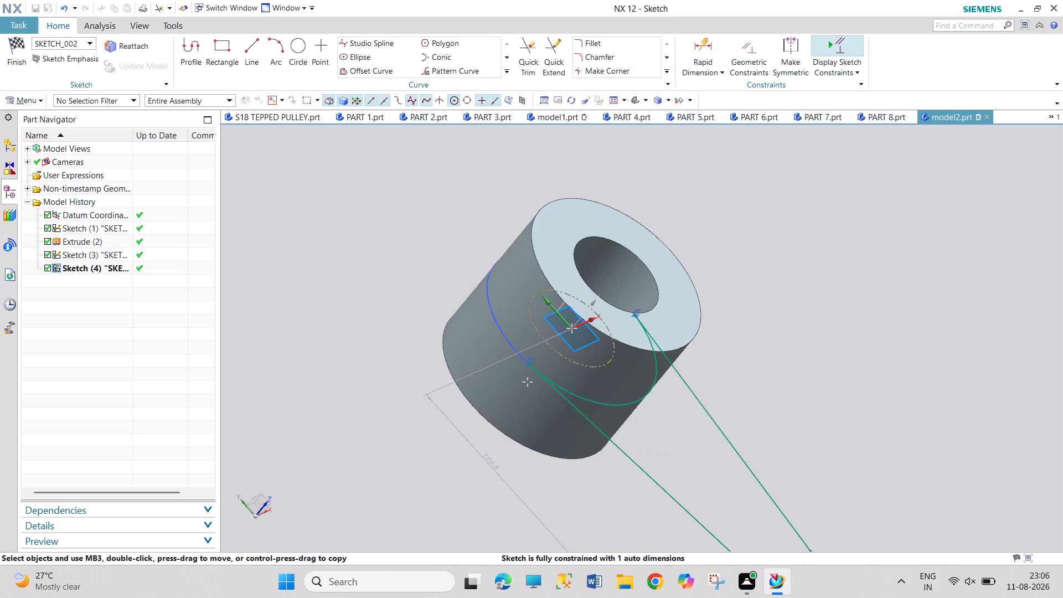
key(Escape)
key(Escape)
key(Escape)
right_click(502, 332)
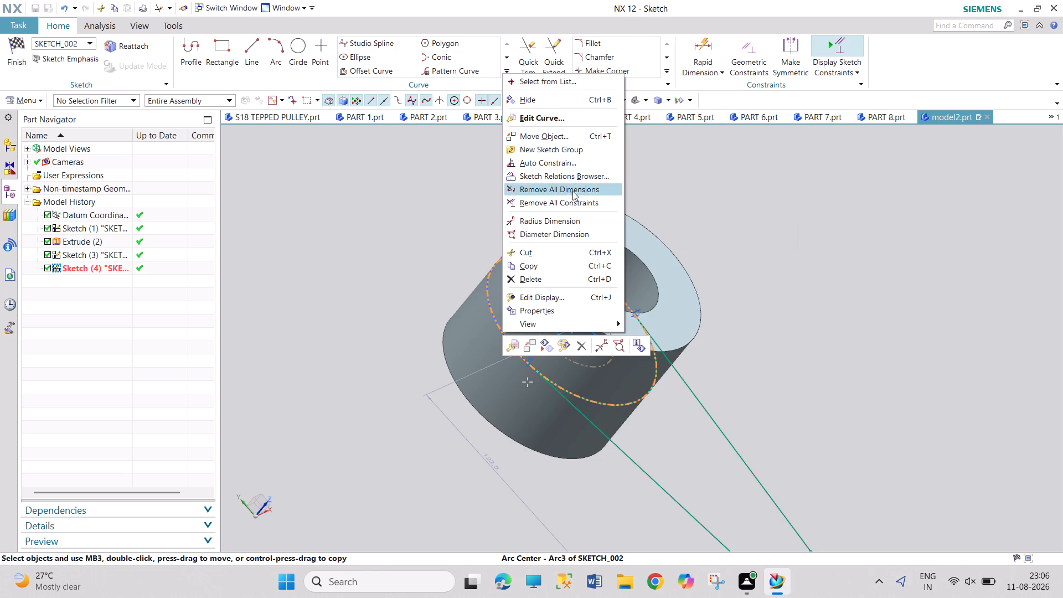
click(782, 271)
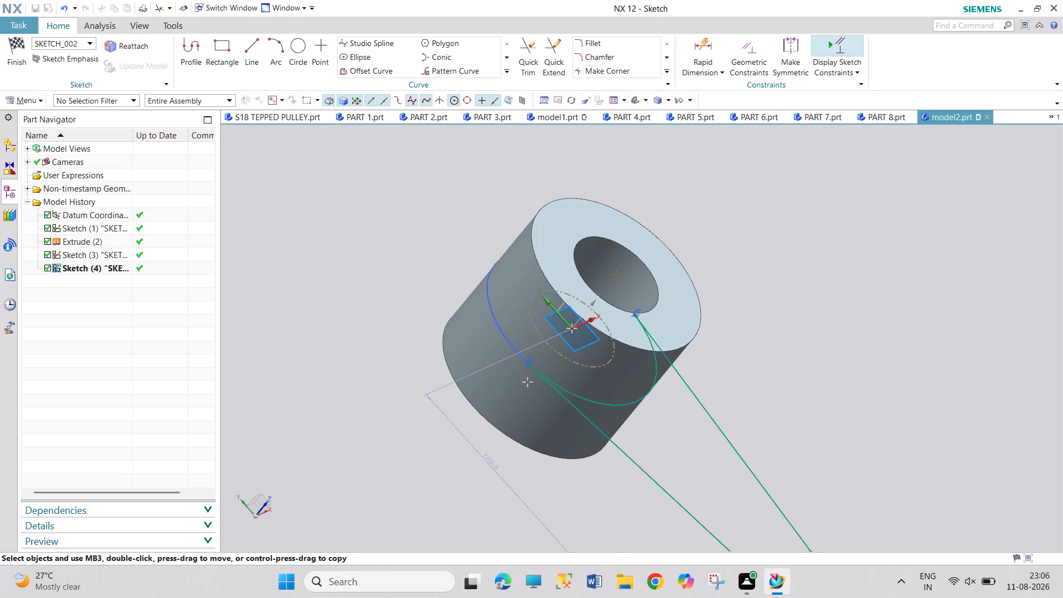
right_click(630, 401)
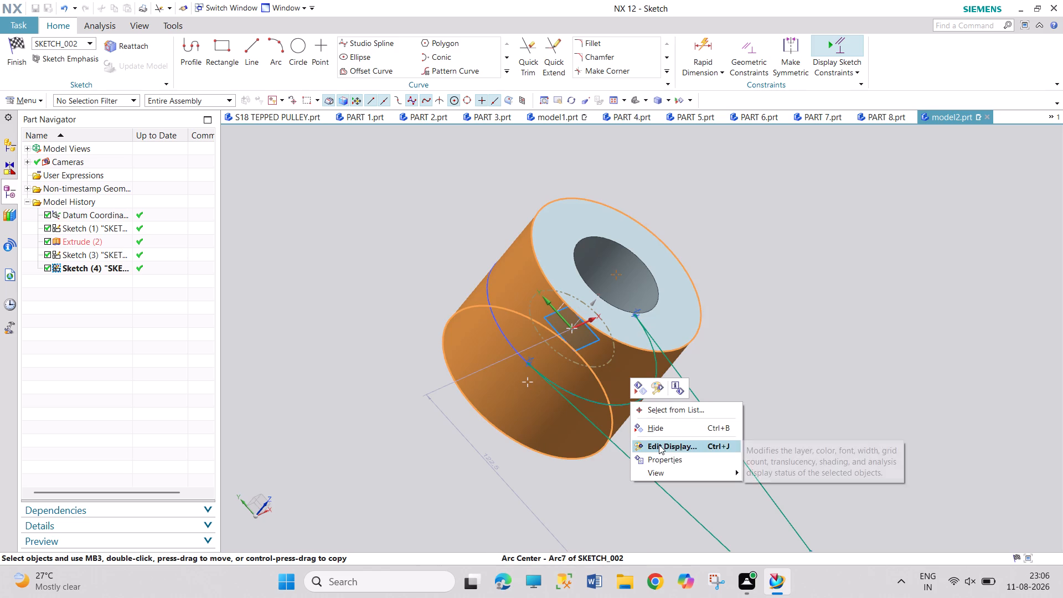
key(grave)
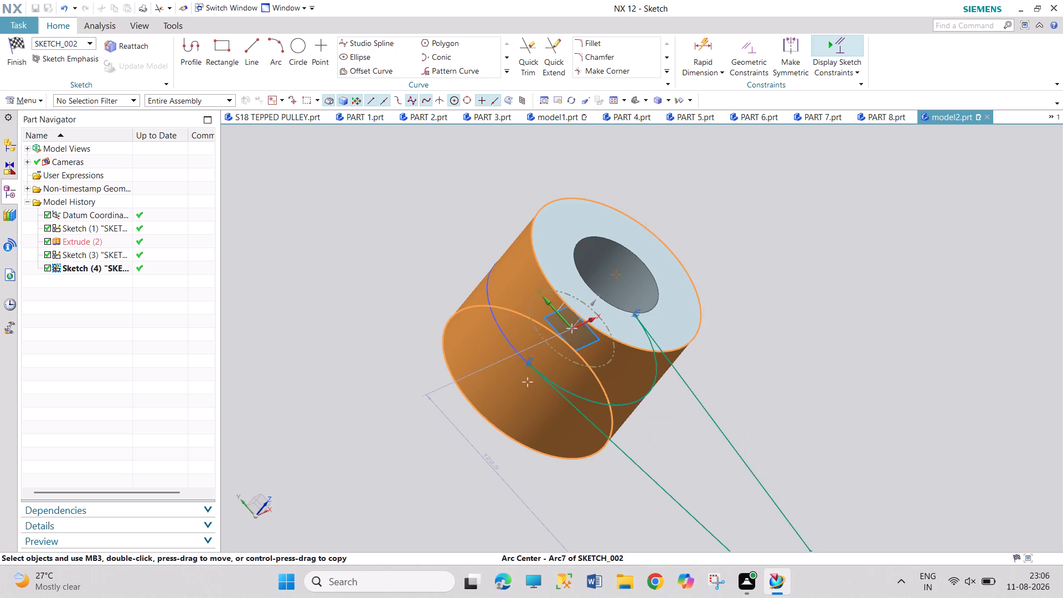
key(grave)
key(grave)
Finish the arm sketch and return to modelling.
click(13, 49)
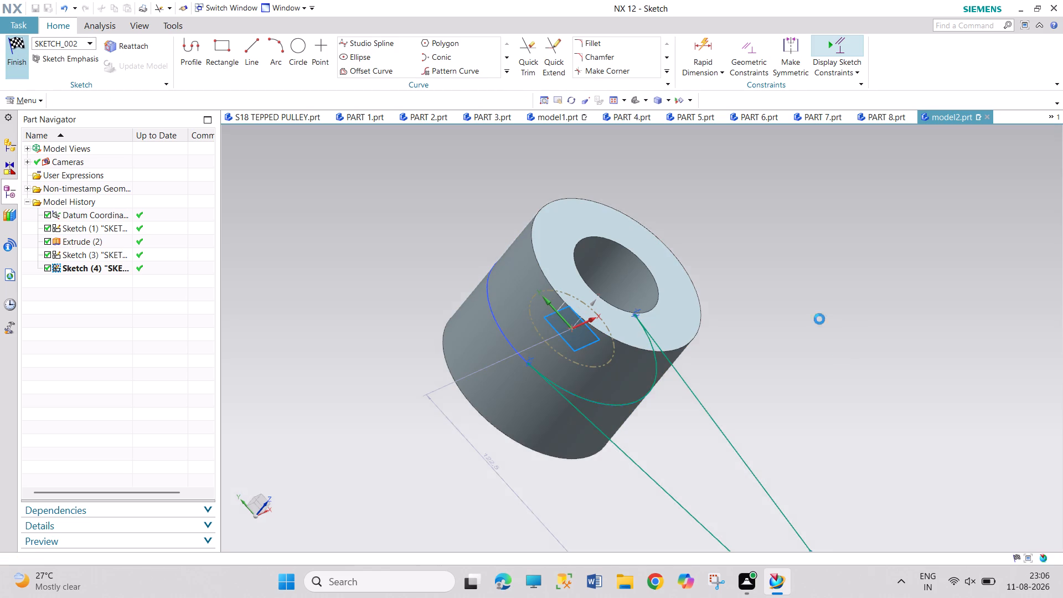
Start an Extrude using the tapered arm sketch as the section.
middle_drag(788, 476, 730, 468)
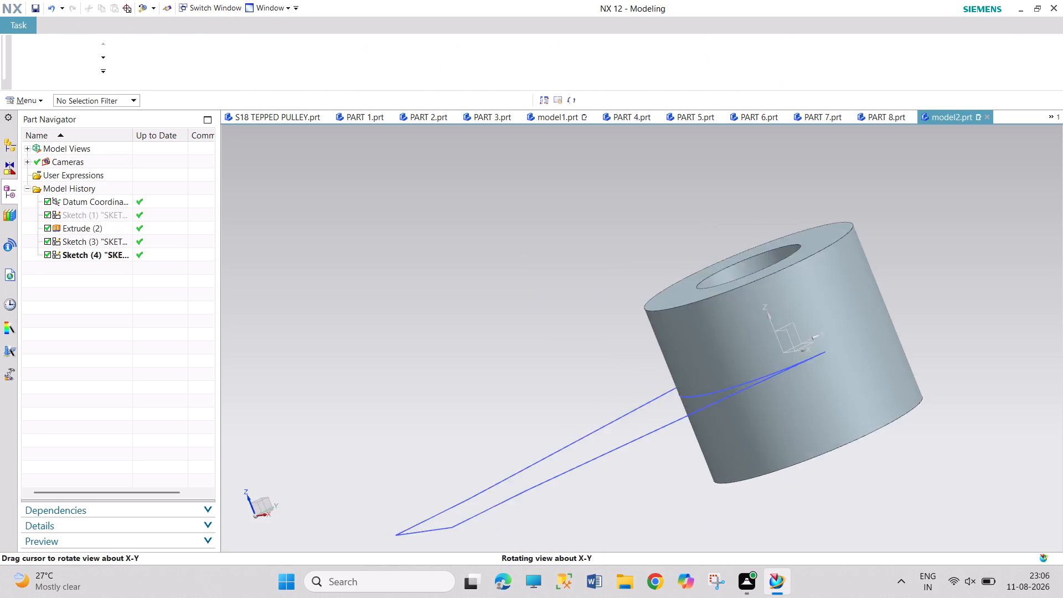
middle_drag(730, 468, 694, 481)
middle_drag(689, 492, 716, 504)
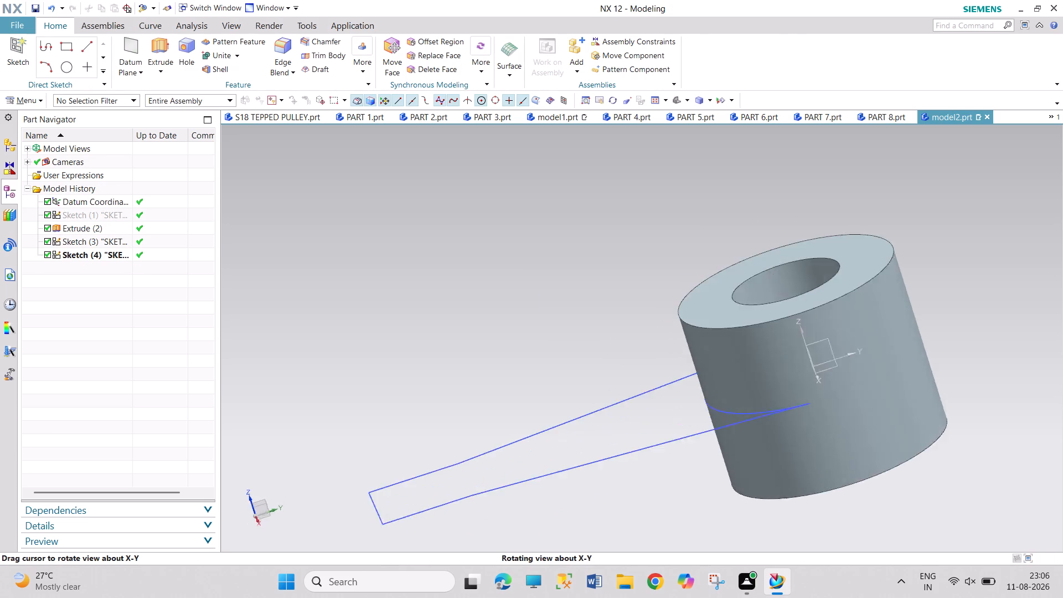
middle_drag(716, 504, 746, 502)
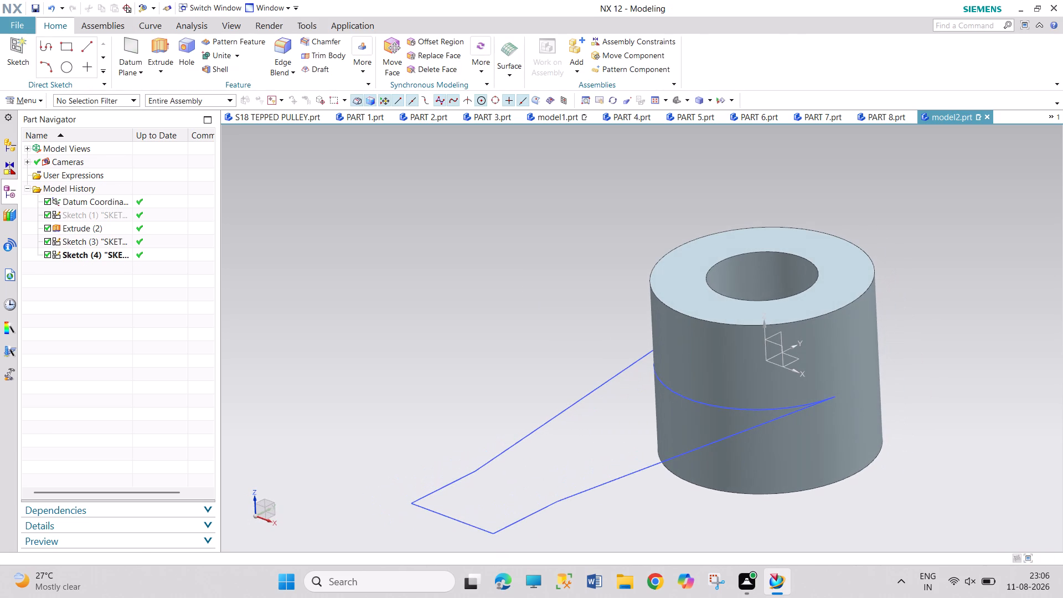
click(160, 51)
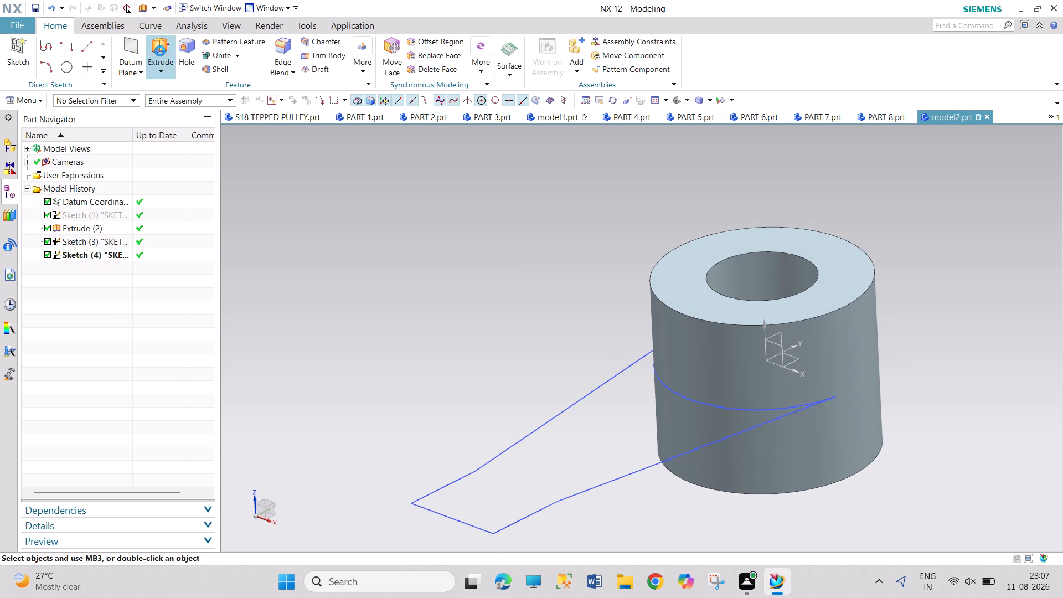
click(599, 487)
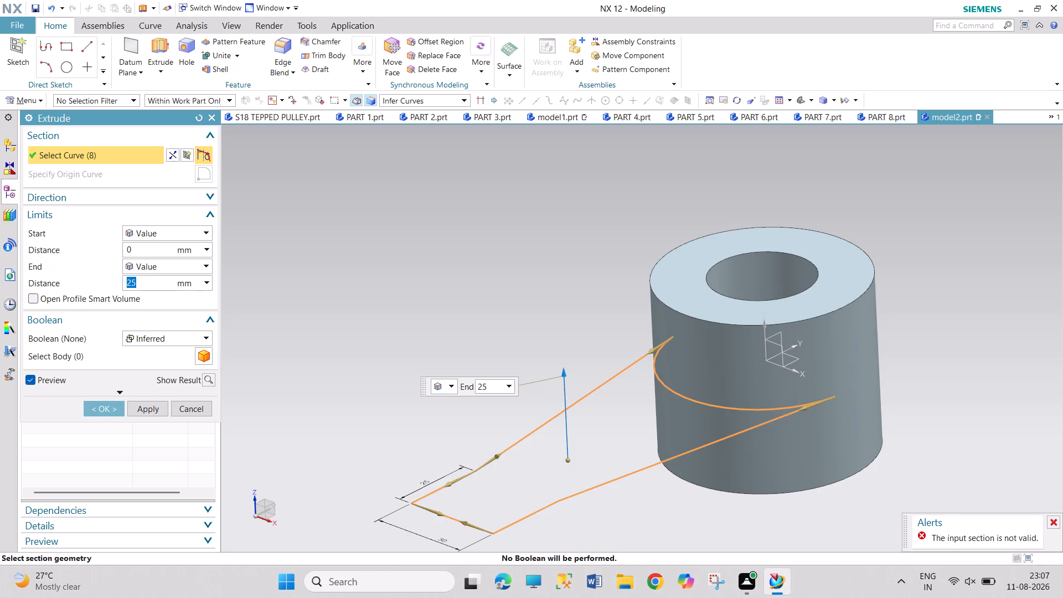
Examine the tapered arm section around the cylinder, checking where its side lines meet the closing arc.
middle_drag(577, 442, 584, 446)
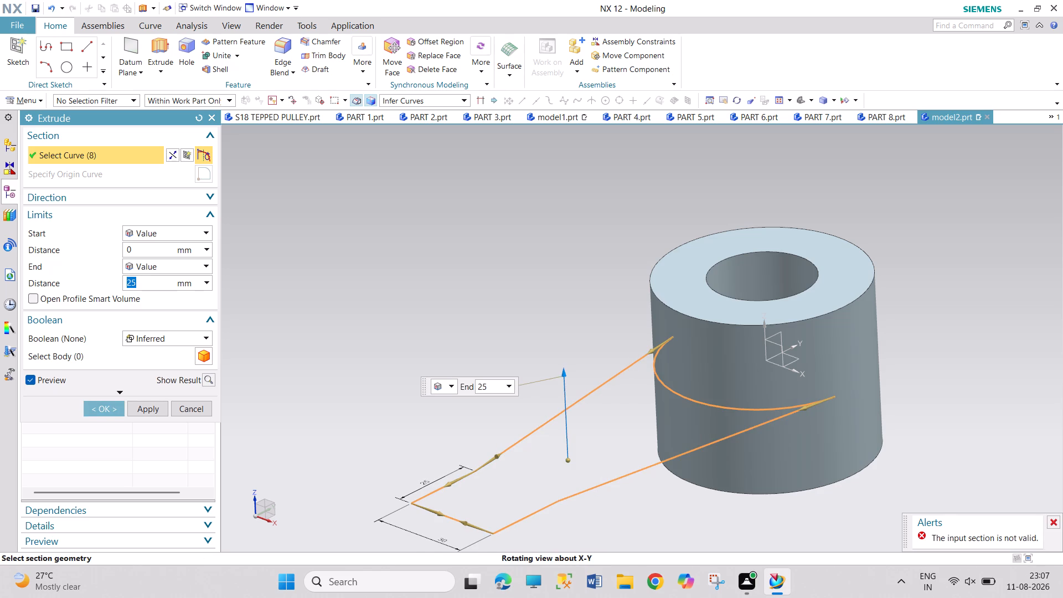
middle_drag(584, 446, 591, 461)
scroll(600, 267, up, 3)
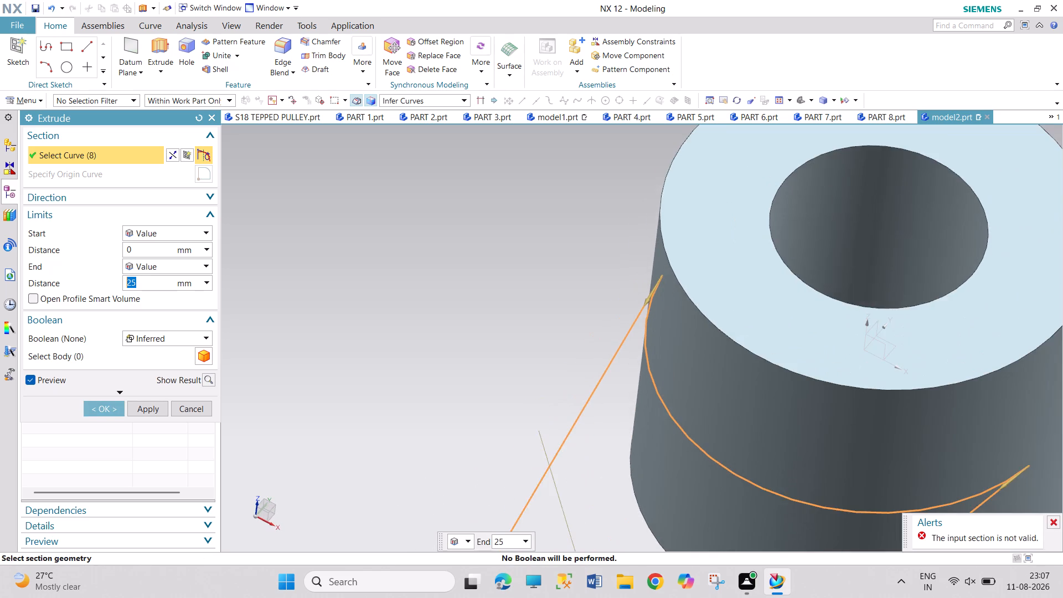
scroll(600, 267, down, 4)
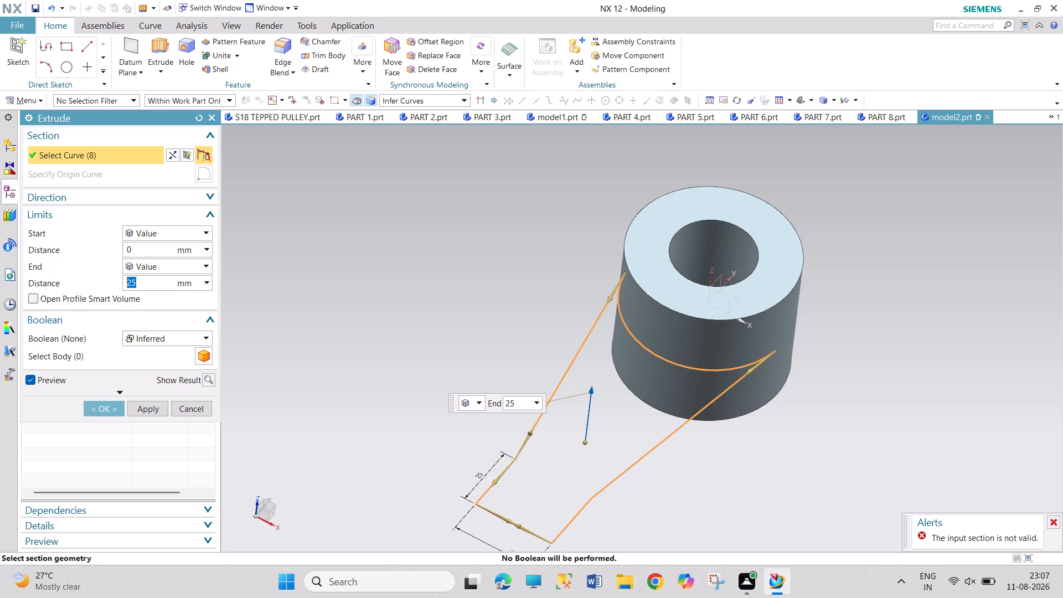
middle_drag(374, 418, 347, 363)
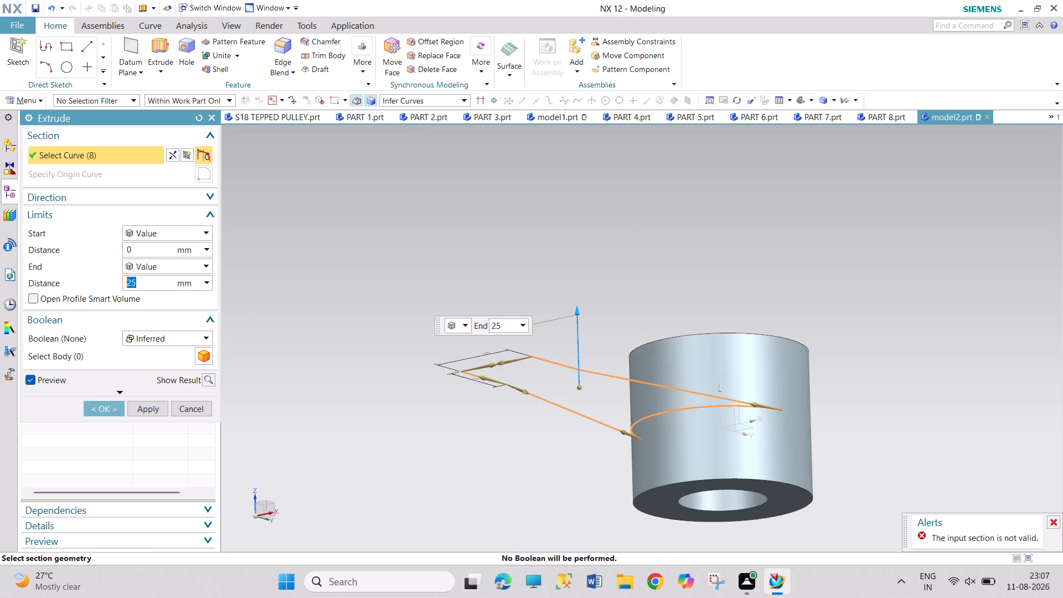
middle_drag(376, 396, 380, 433)
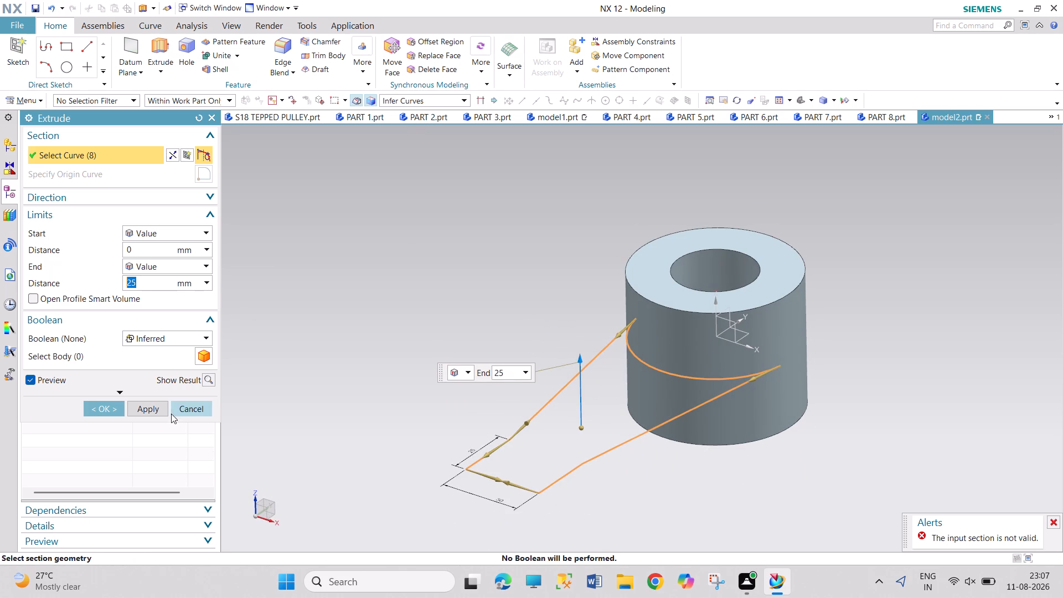
click(208, 333)
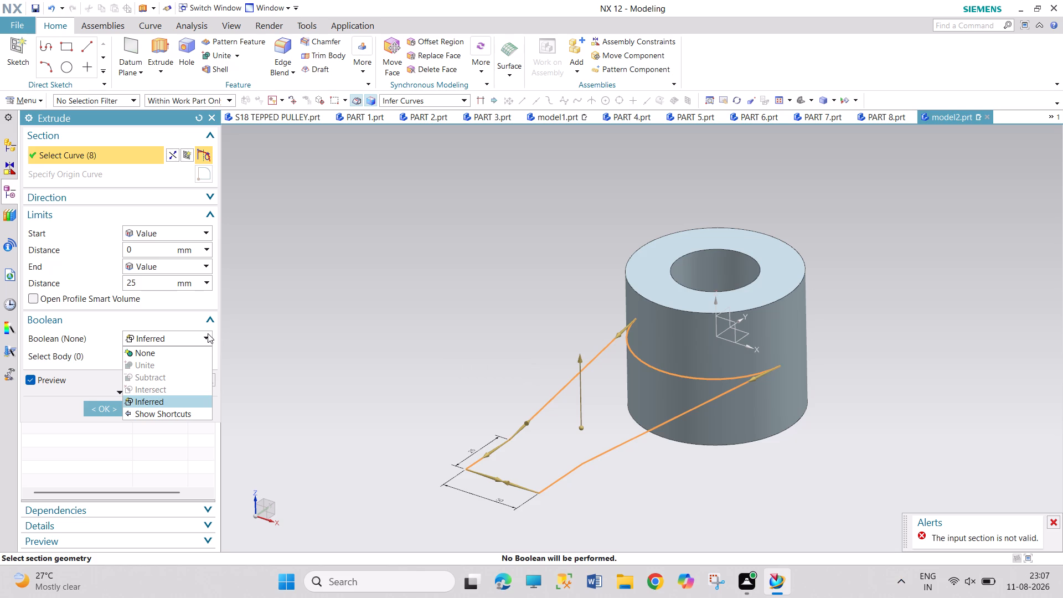
click(254, 406)
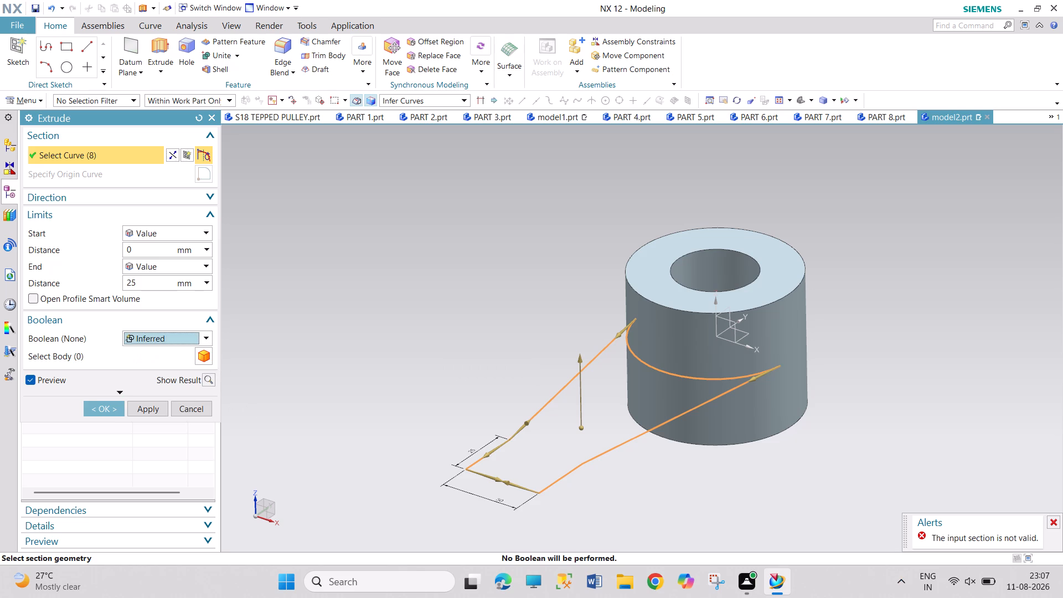
click(923, 535)
middle_drag(515, 415, 516, 415)
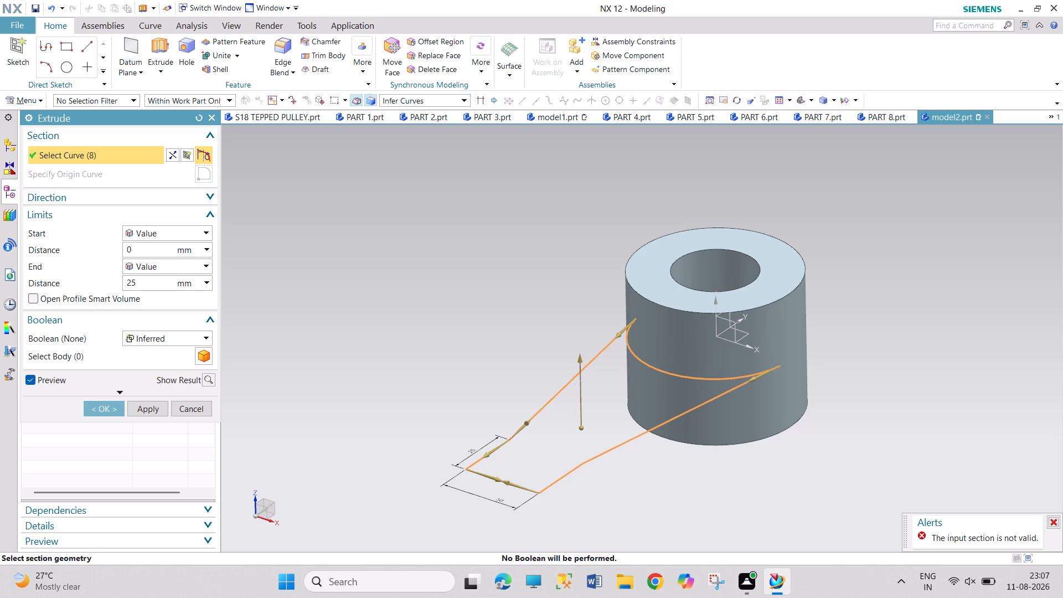
middle_drag(516, 415, 556, 438)
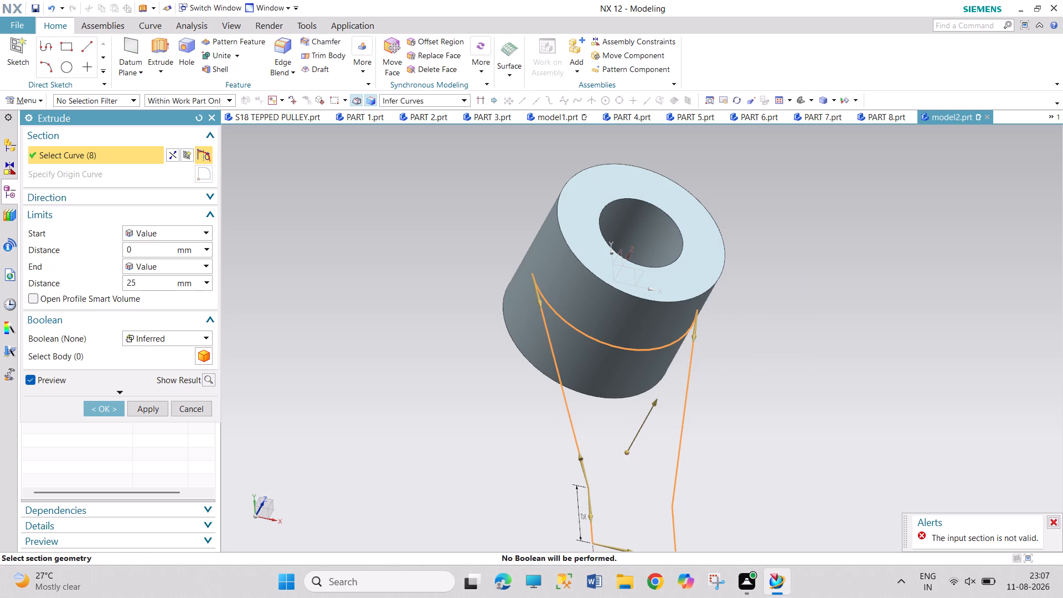
scroll(522, 296, up, 3)
scroll(564, 280, up, 8)
scroll(531, 231, up, 2)
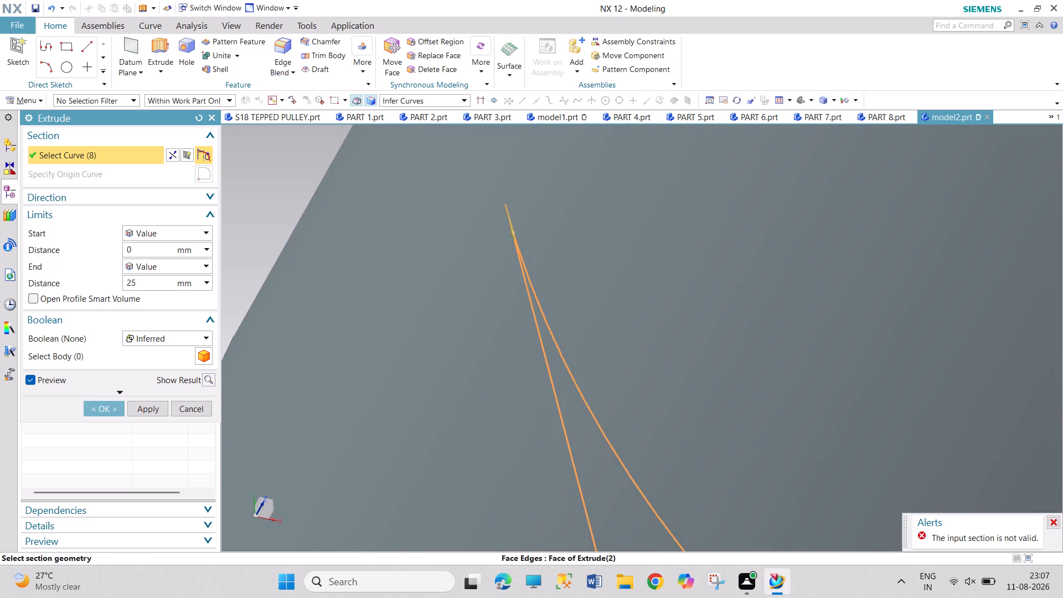
scroll(529, 229, up, 6)
scroll(481, 223, up, 5)
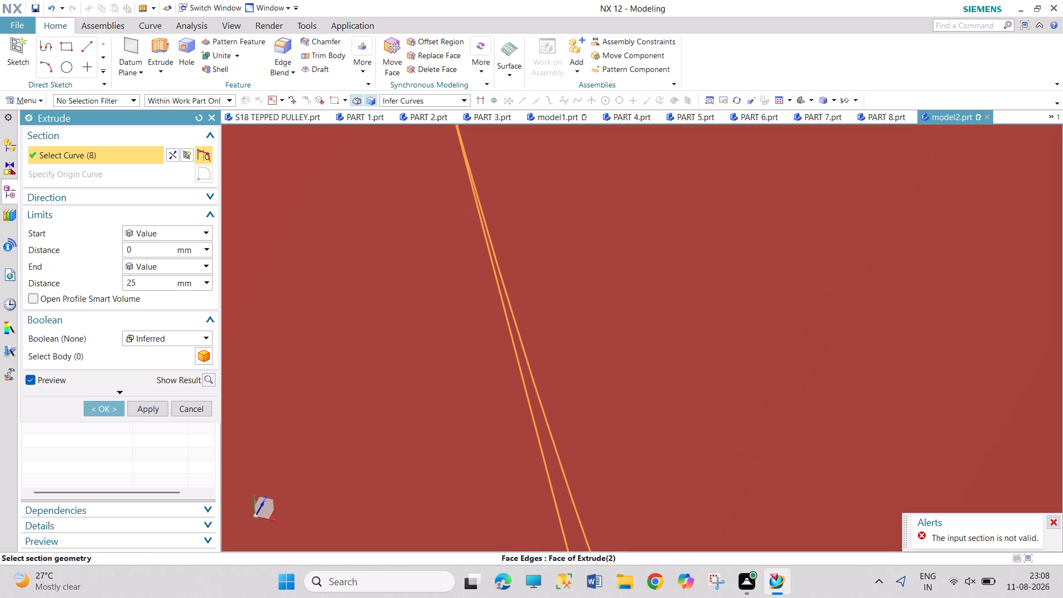
scroll(473, 213, down, 19)
scroll(596, 327, down, 1)
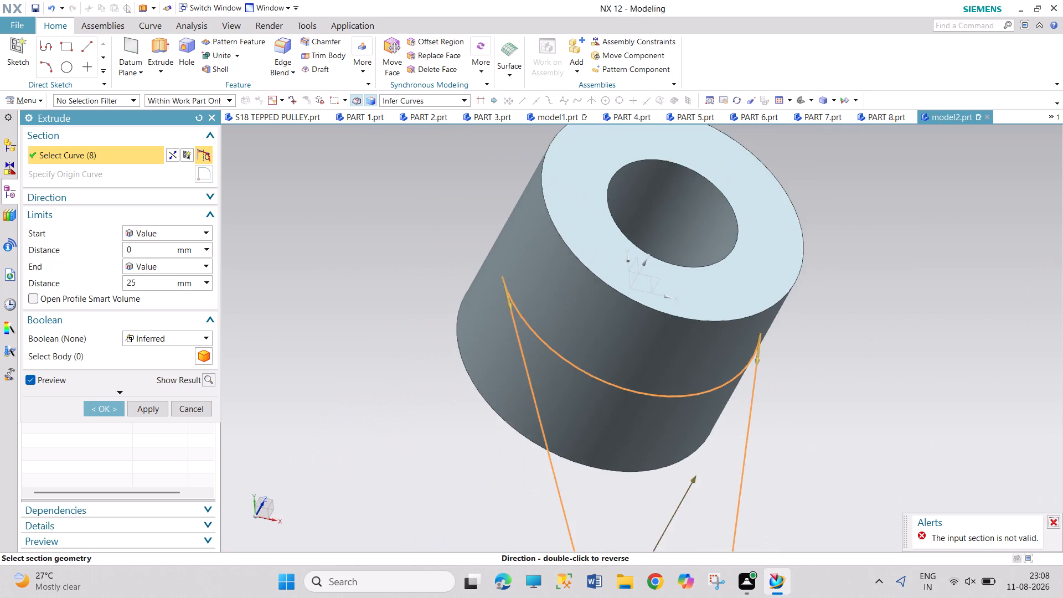
scroll(620, 336, down, 2)
middle_drag(767, 362, 724, 369)
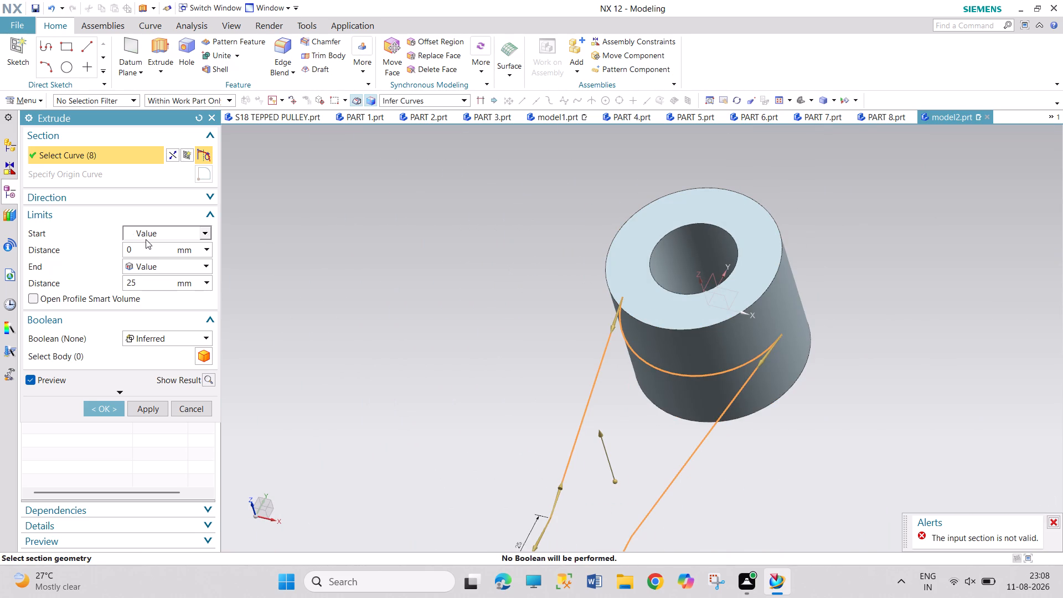
triple_click(679, 472)
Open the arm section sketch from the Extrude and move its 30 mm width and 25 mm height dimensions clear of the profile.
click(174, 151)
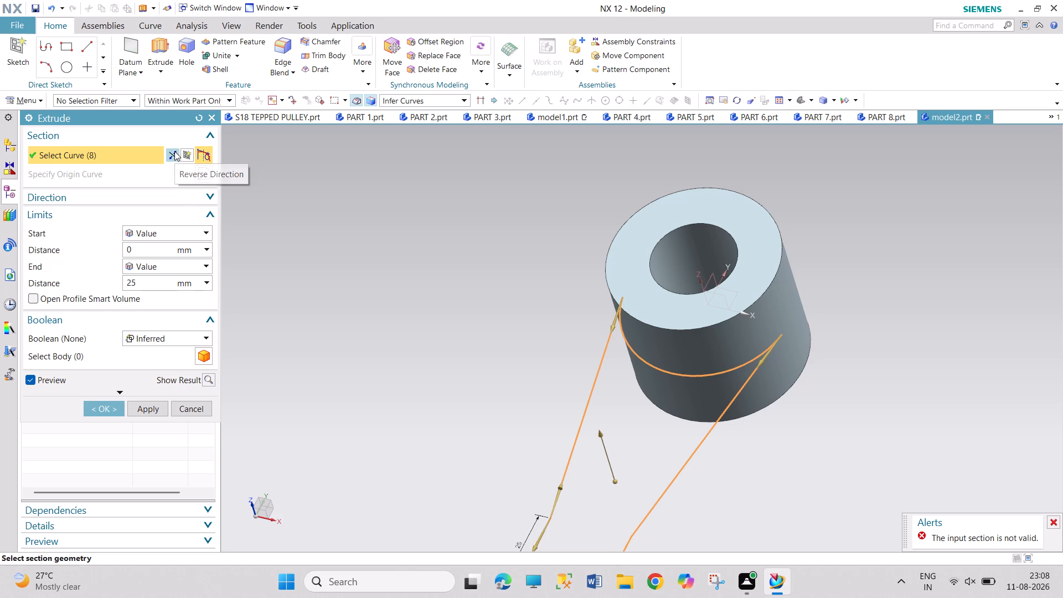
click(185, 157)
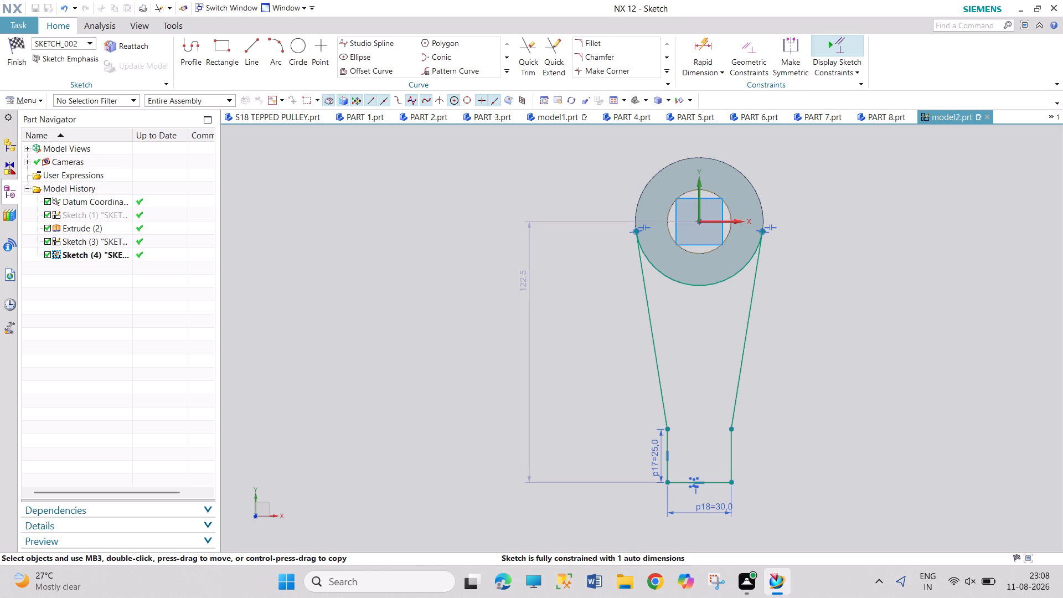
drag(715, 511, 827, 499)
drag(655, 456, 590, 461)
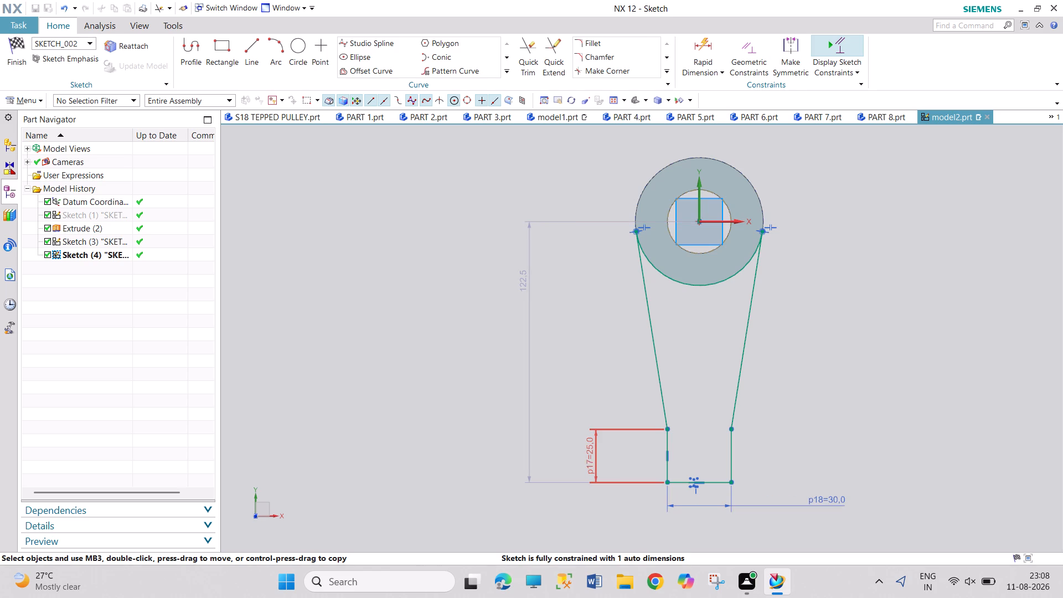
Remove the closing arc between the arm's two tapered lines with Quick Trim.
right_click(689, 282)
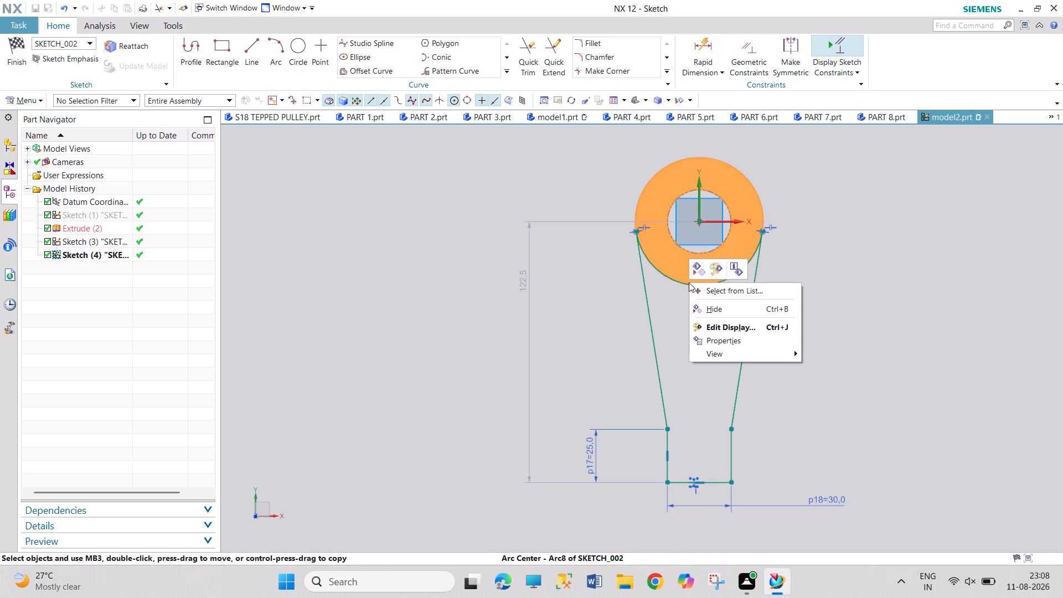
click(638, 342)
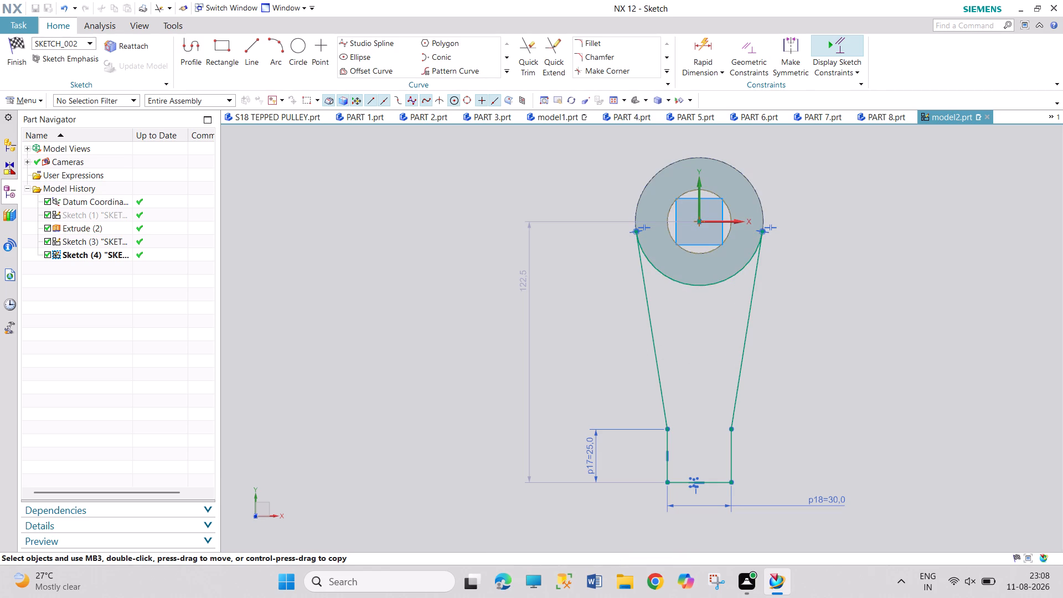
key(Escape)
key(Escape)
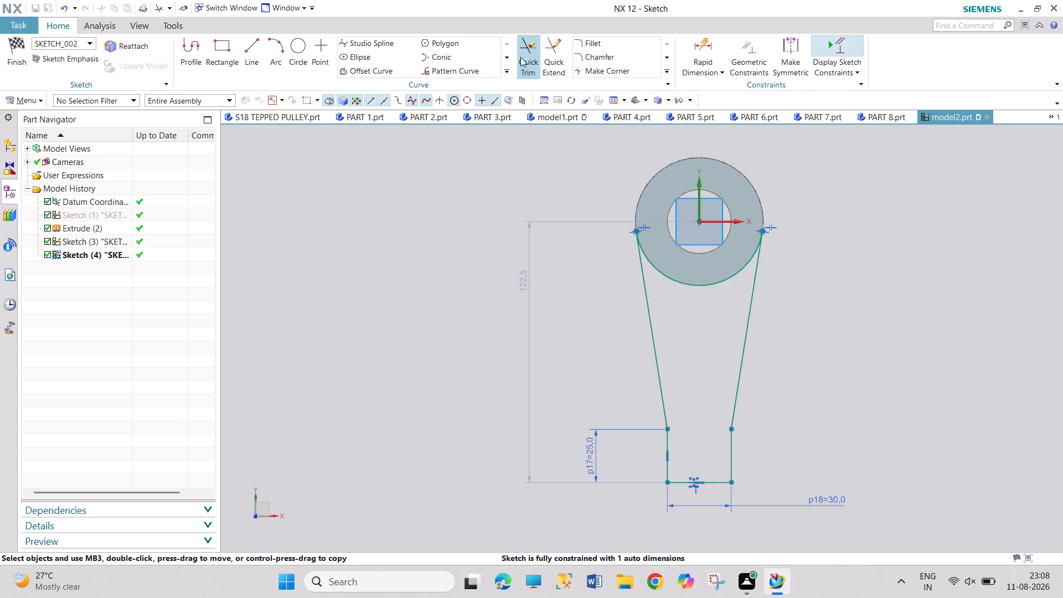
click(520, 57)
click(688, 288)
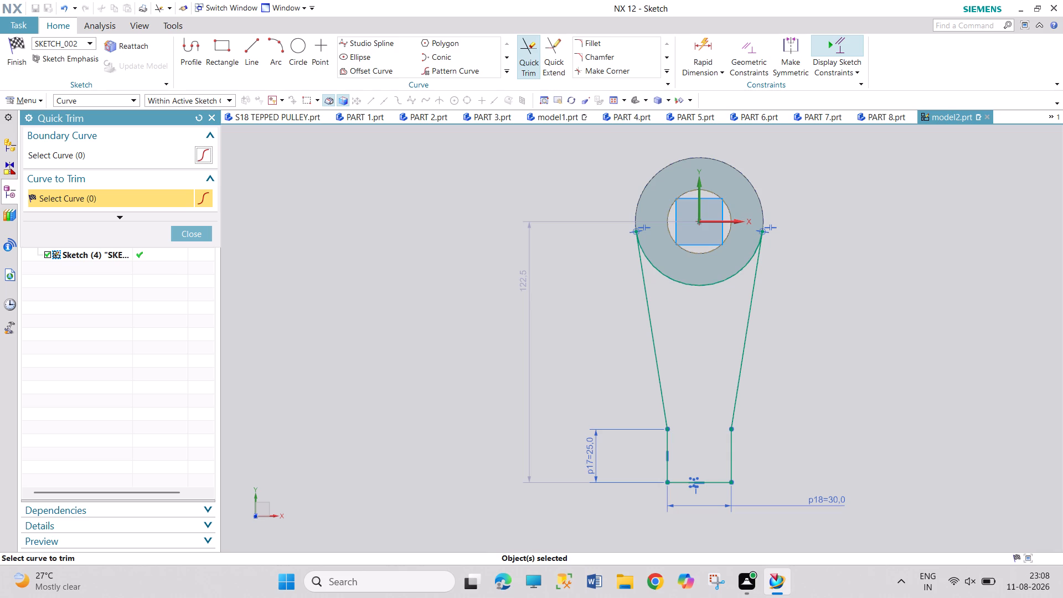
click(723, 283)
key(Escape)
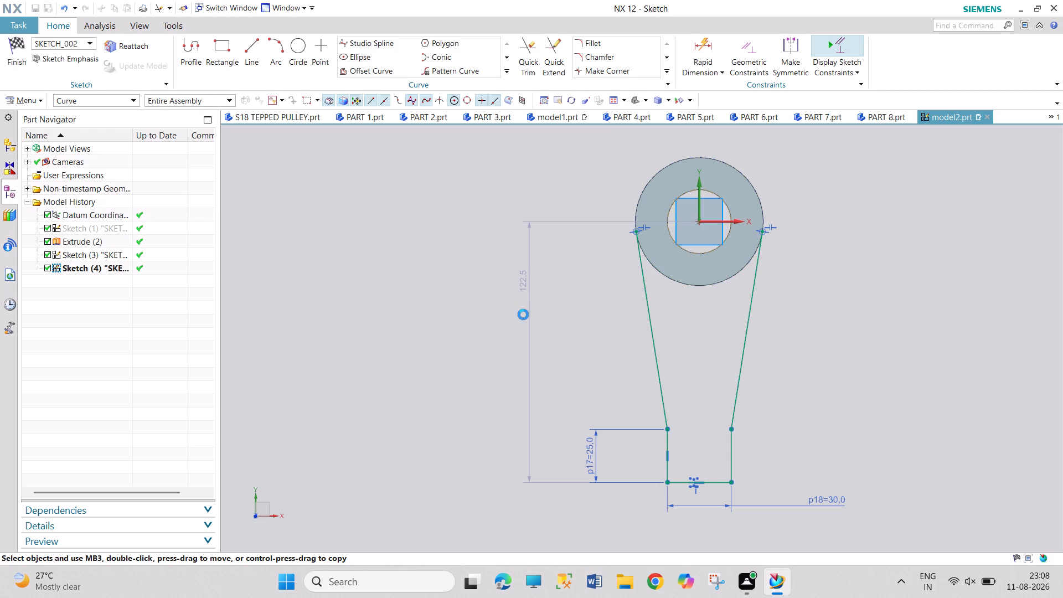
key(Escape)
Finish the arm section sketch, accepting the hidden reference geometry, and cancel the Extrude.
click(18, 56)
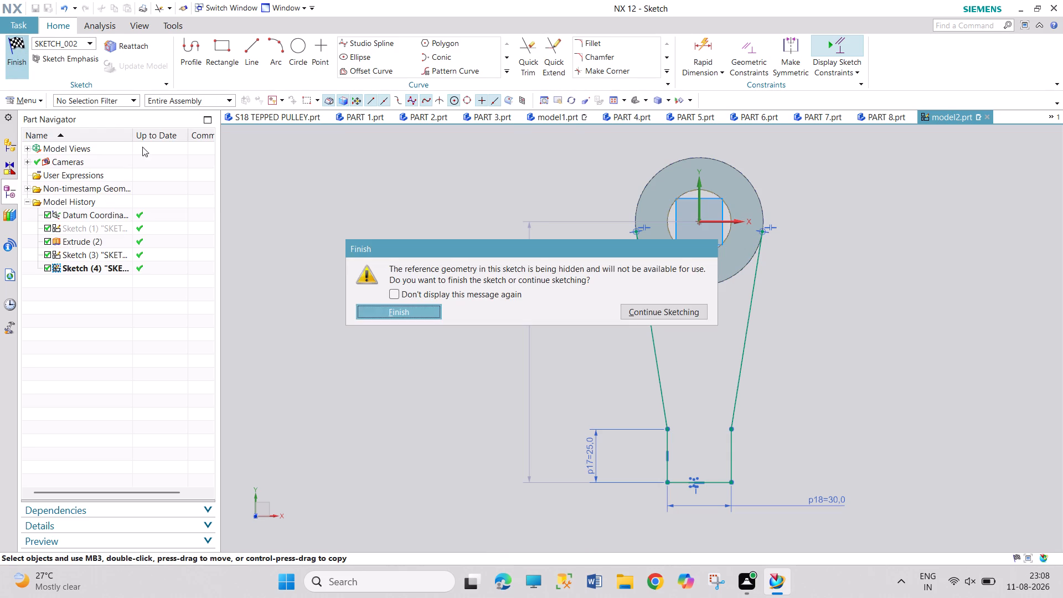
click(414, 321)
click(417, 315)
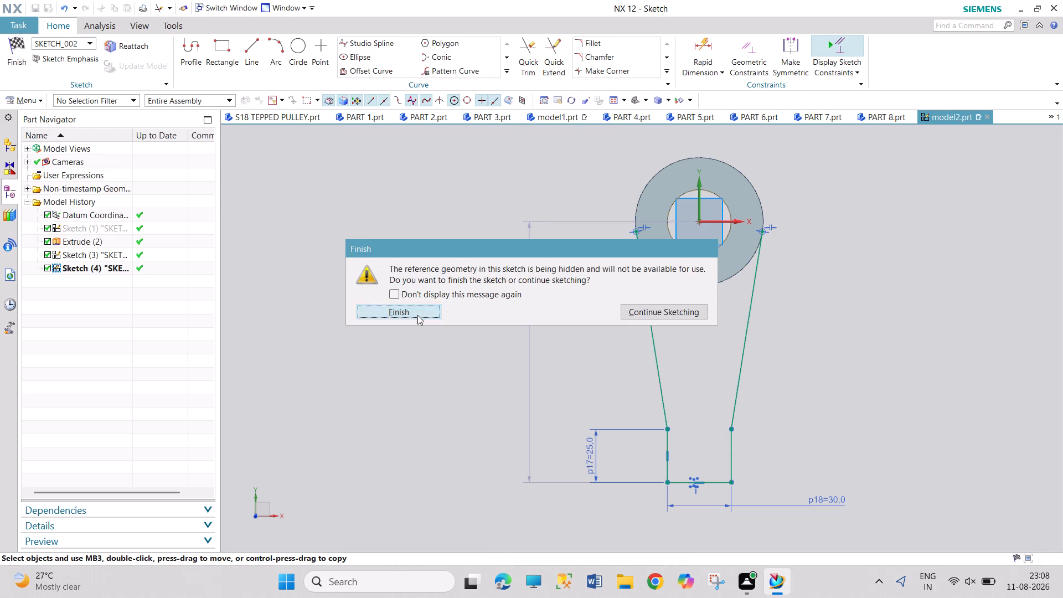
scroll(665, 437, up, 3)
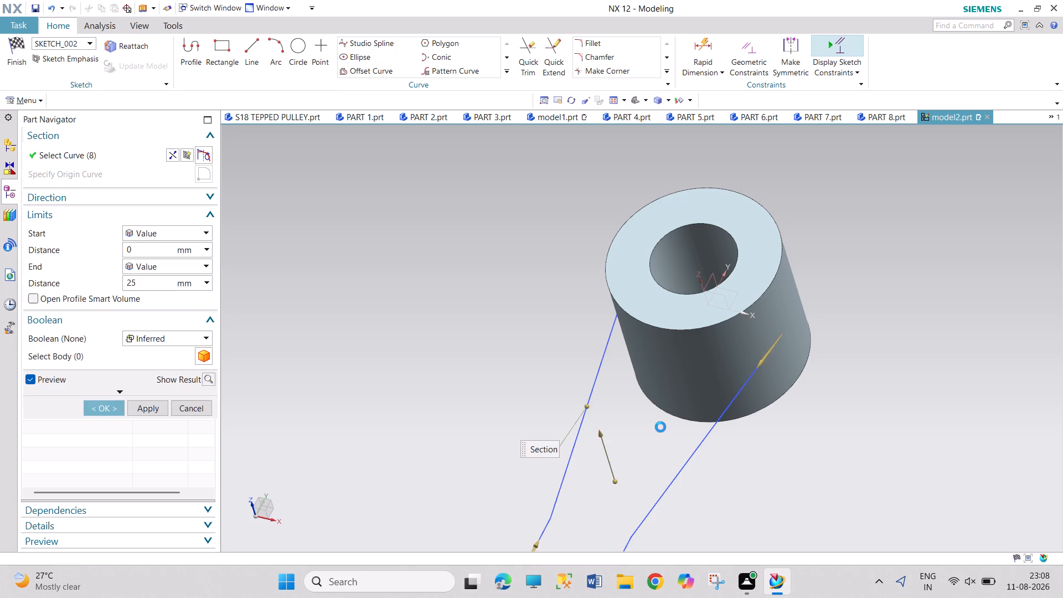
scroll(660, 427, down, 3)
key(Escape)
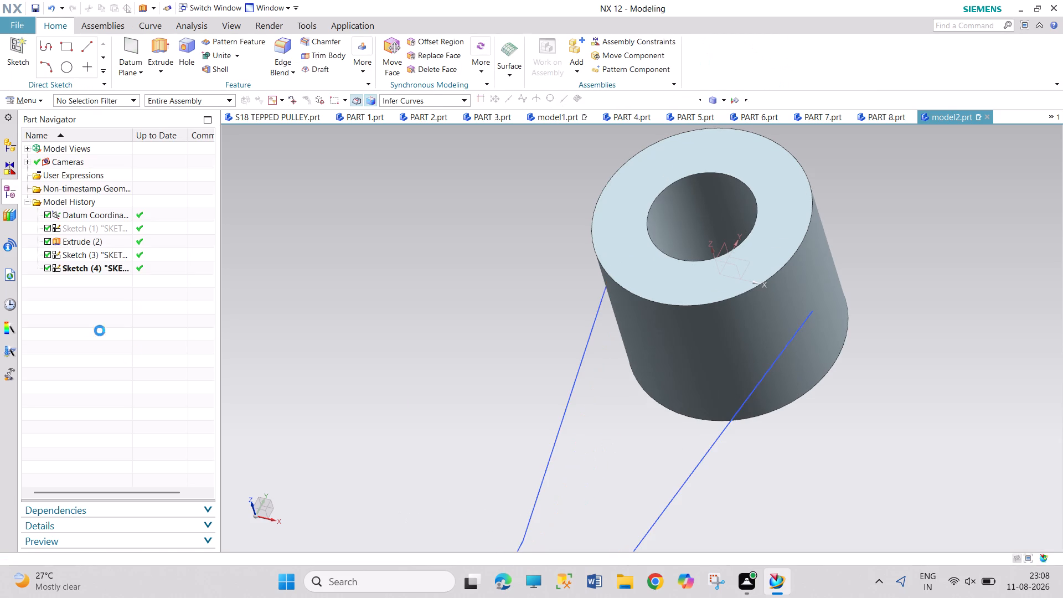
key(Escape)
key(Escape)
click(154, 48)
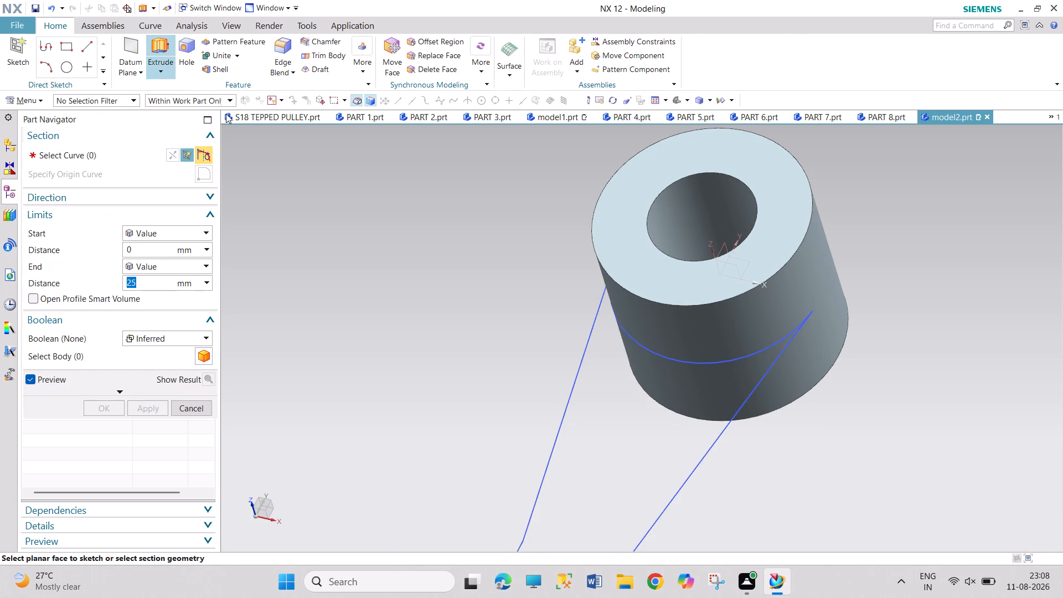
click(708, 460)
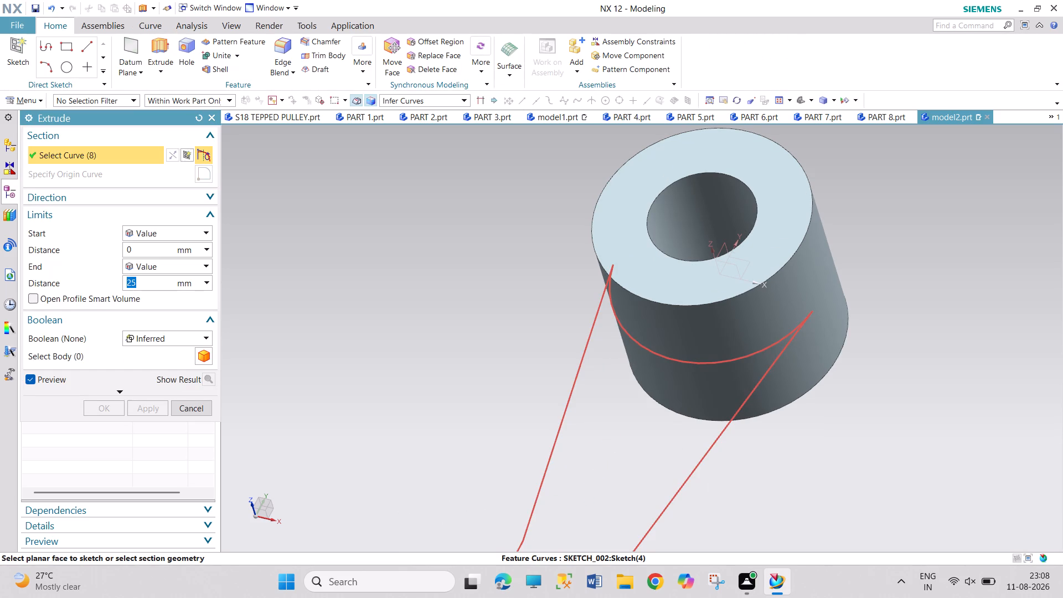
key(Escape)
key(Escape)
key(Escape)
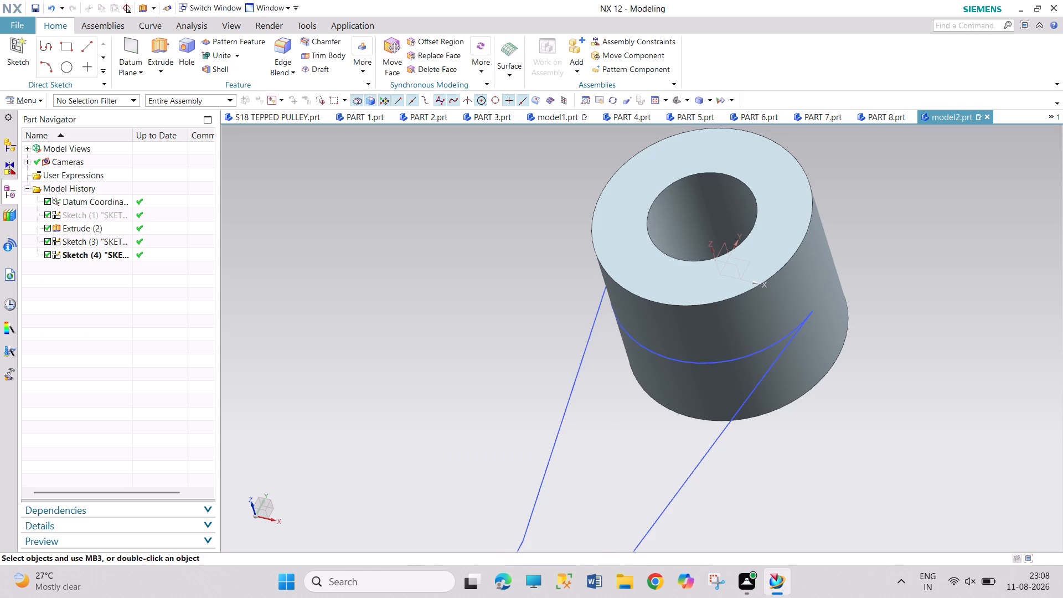
Create a new part file from the Model template in millimetres.
key(ctrl+n)
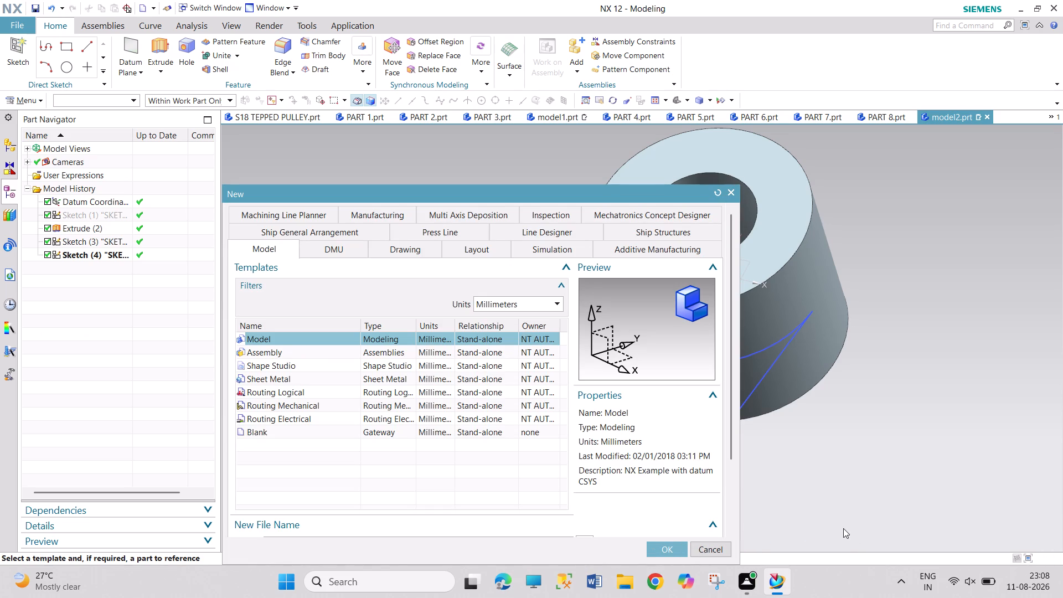
click(674, 553)
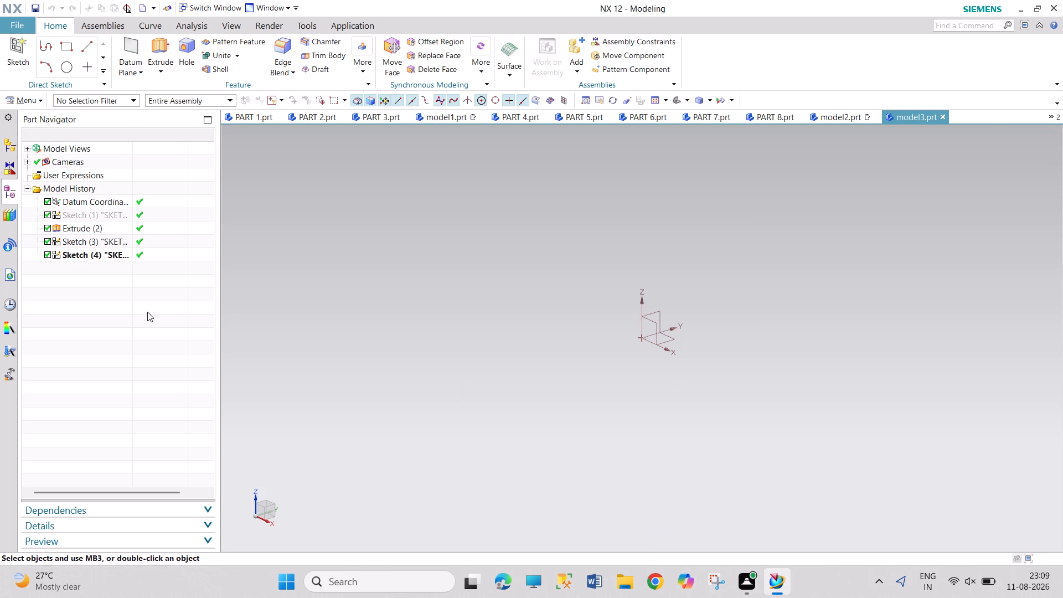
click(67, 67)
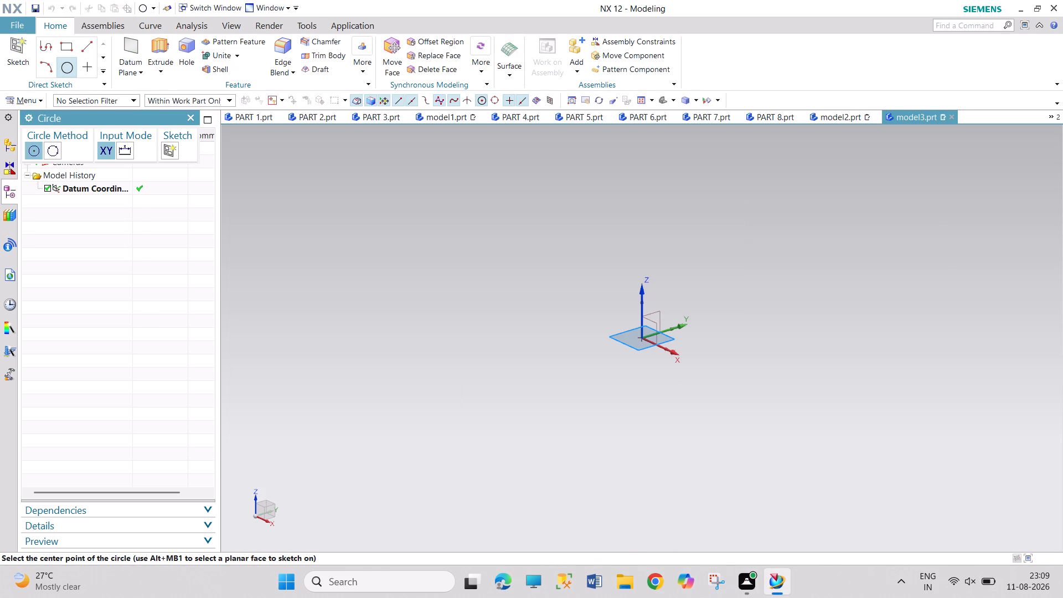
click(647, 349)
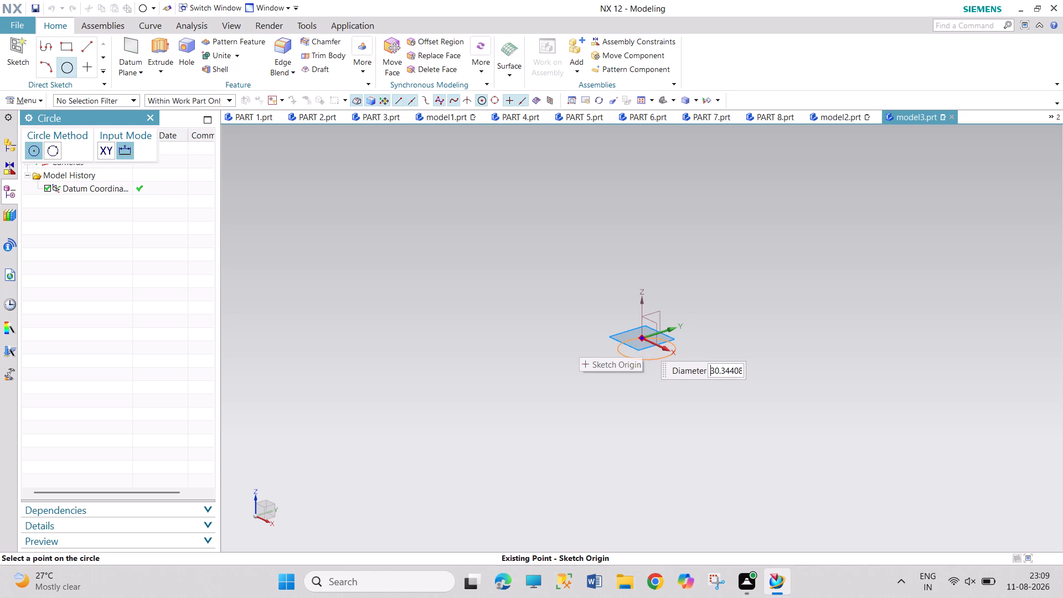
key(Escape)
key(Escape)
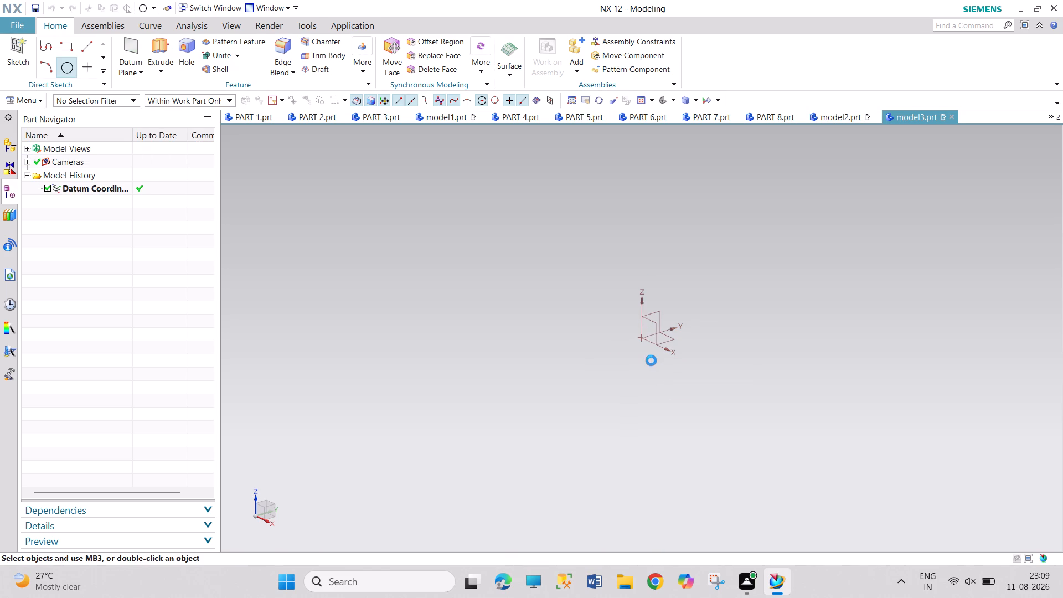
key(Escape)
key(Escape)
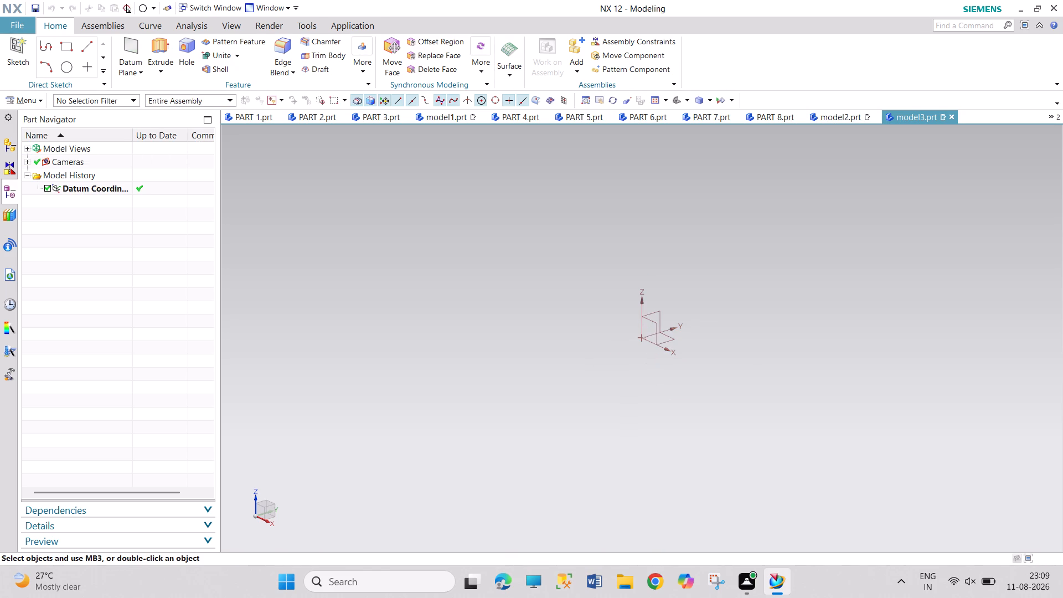
Create a sketch in the task environment on the XY datum plane.
click(22, 66)
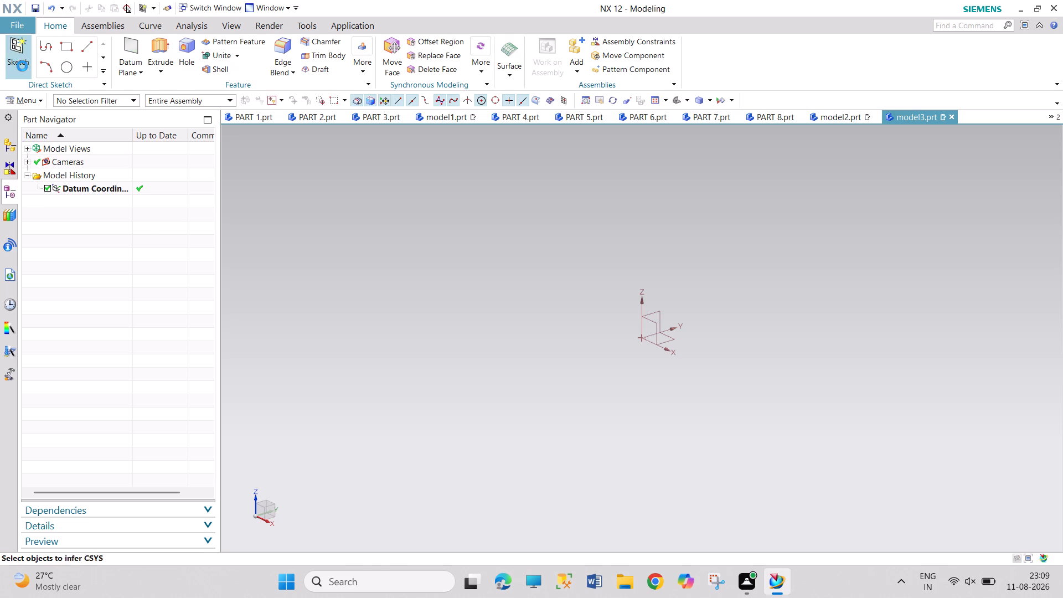
click(32, 101)
click(48, 158)
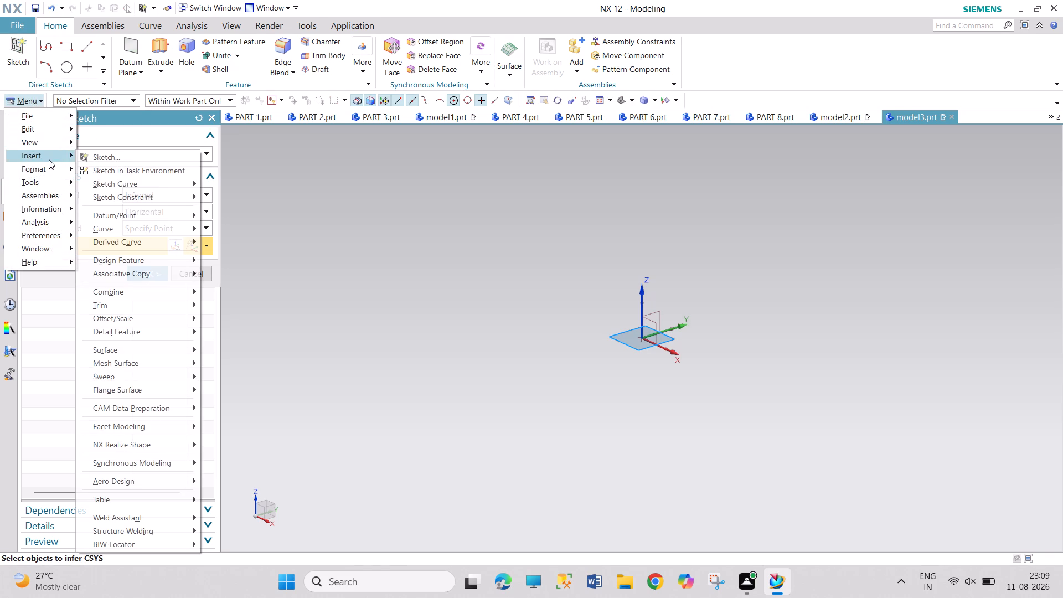
click(126, 170)
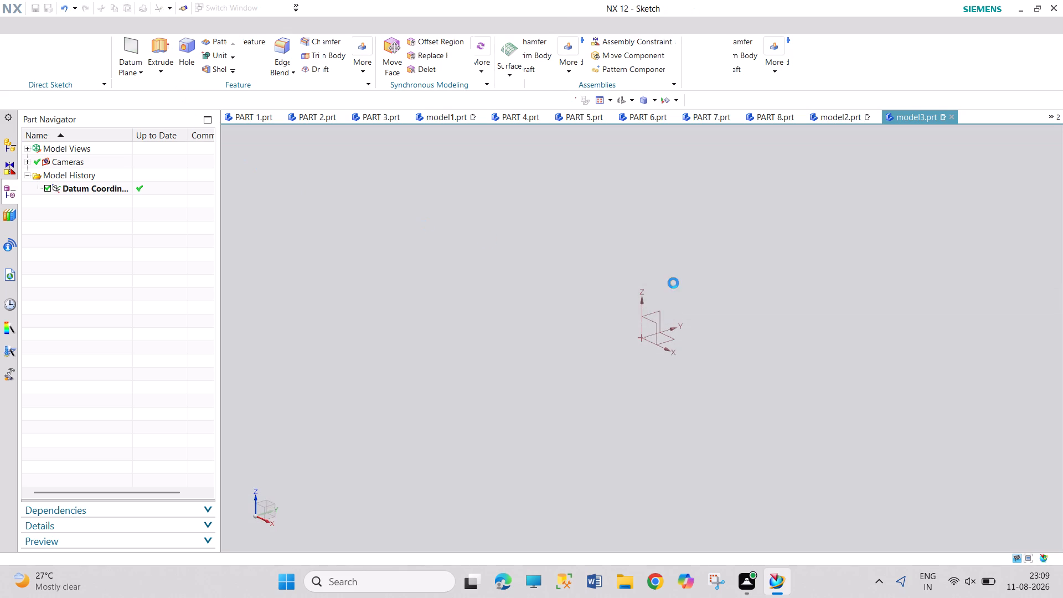
click(662, 339)
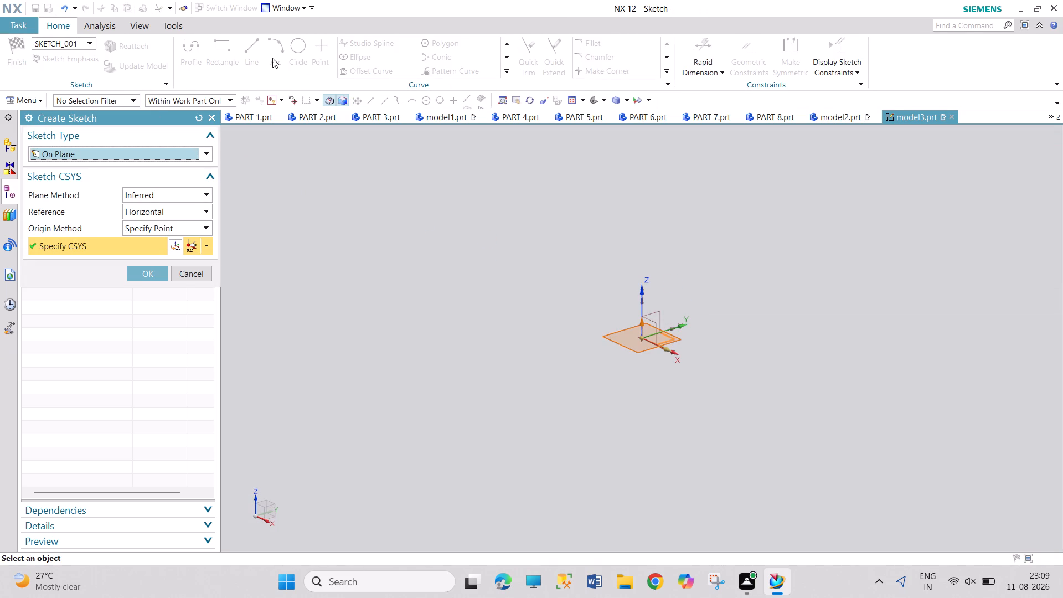
click(155, 277)
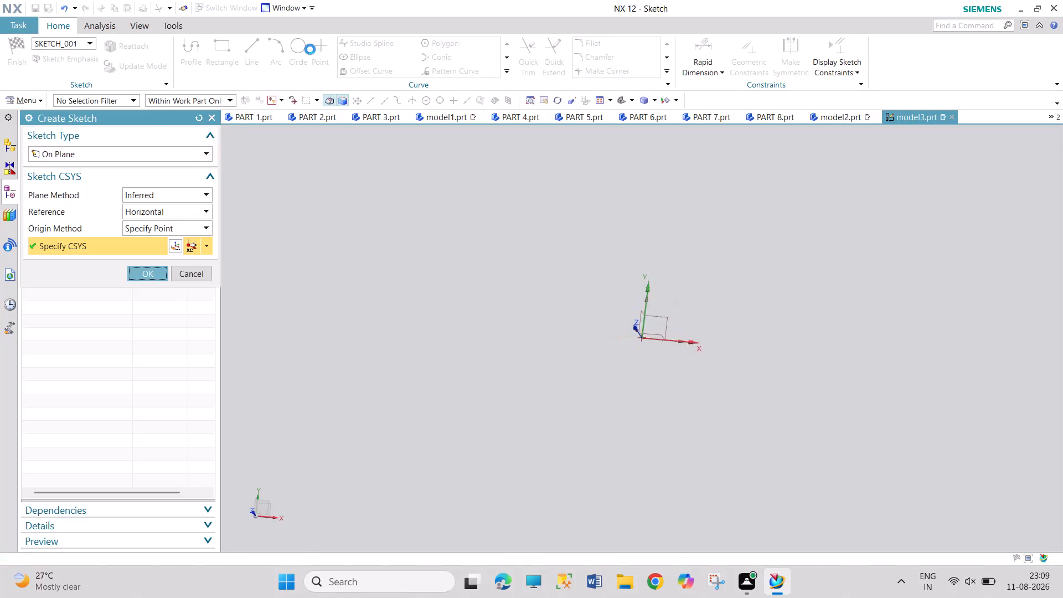
Draw a circle about 138 mm in diameter centred on the sketch origin.
click(298, 49)
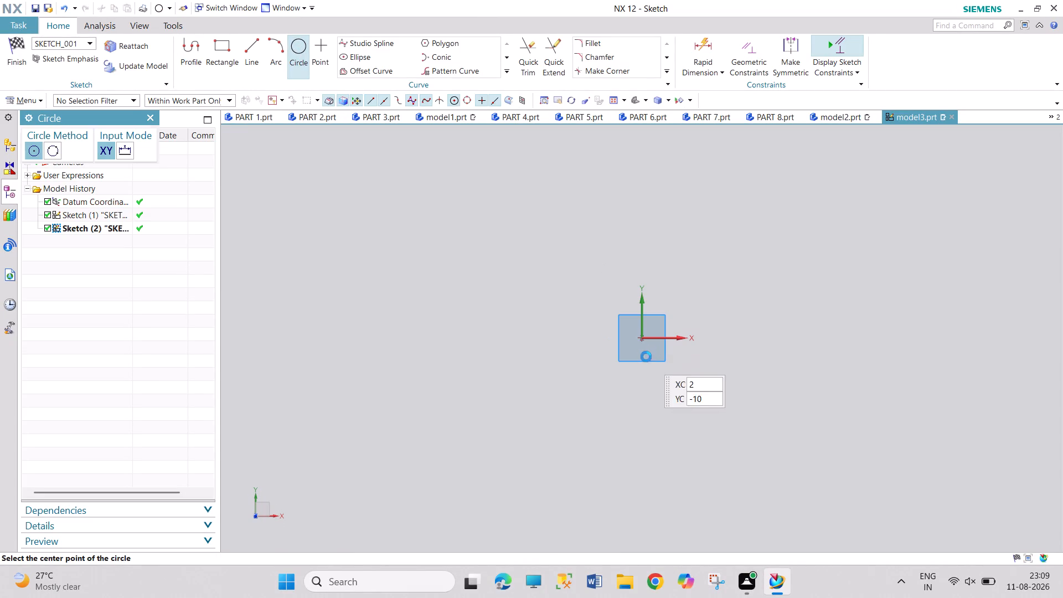
drag(643, 337, 646, 343)
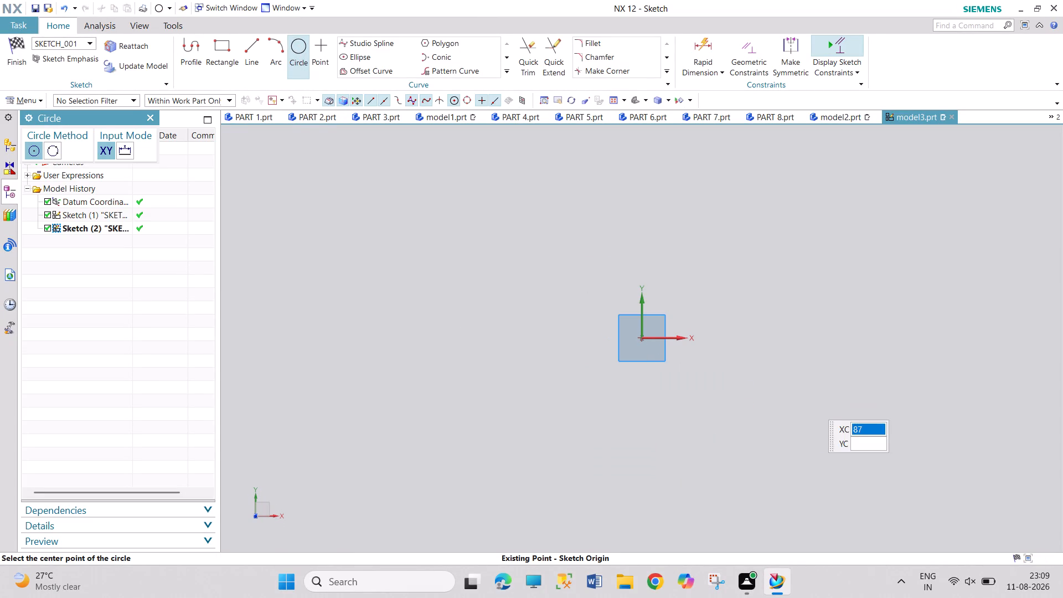
click(642, 339)
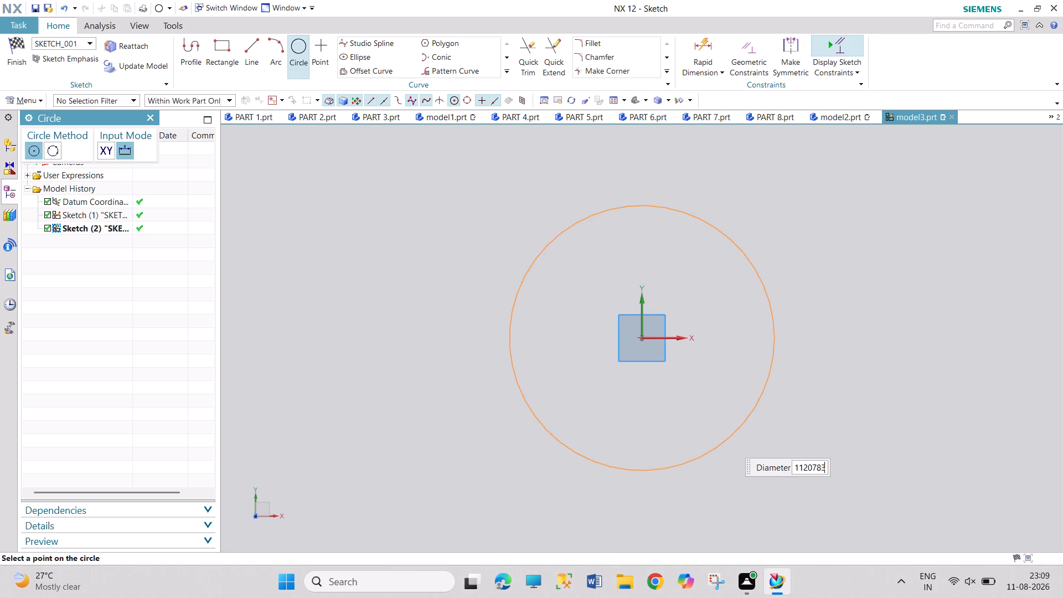
click(727, 440)
key(Escape)
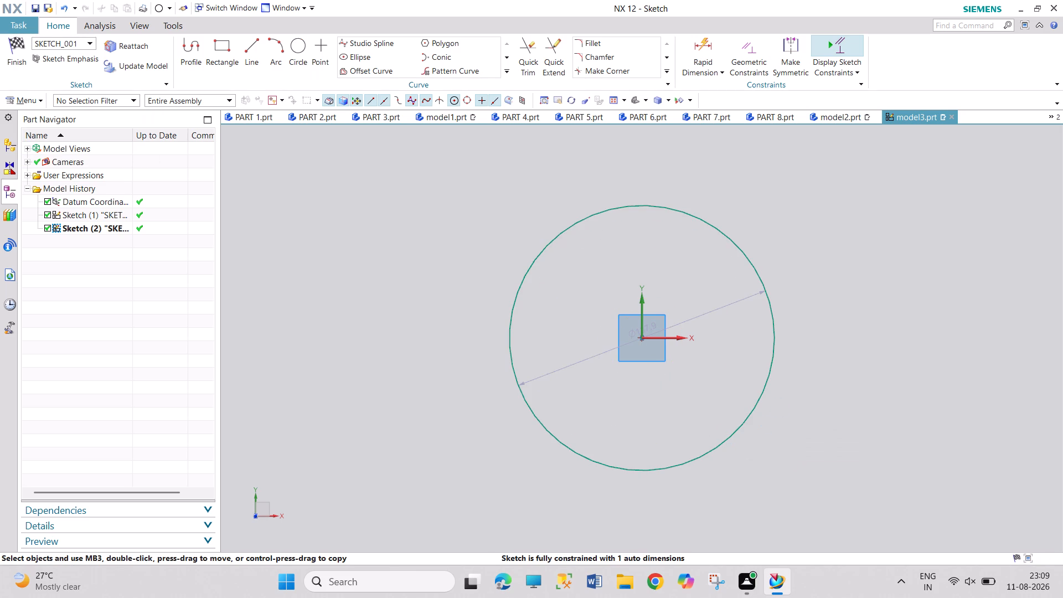
key(Escape)
Move the circle's diameter dimension clear of the origin and set it to 60 mm.
drag(665, 329, 710, 288)
drag(647, 331, 701, 251)
double_click(698, 258)
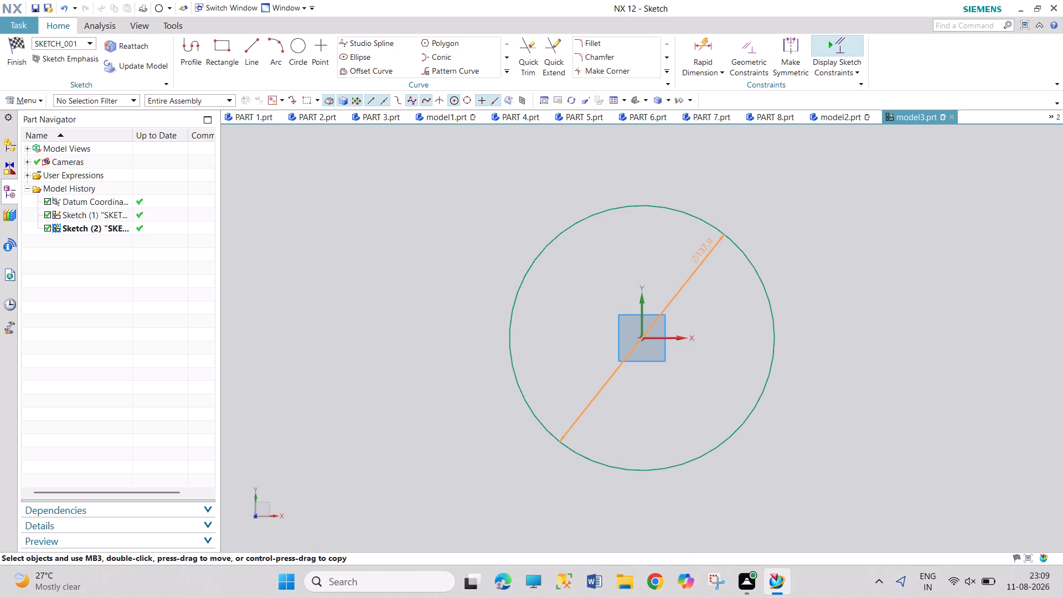
text(60)
key(Return)
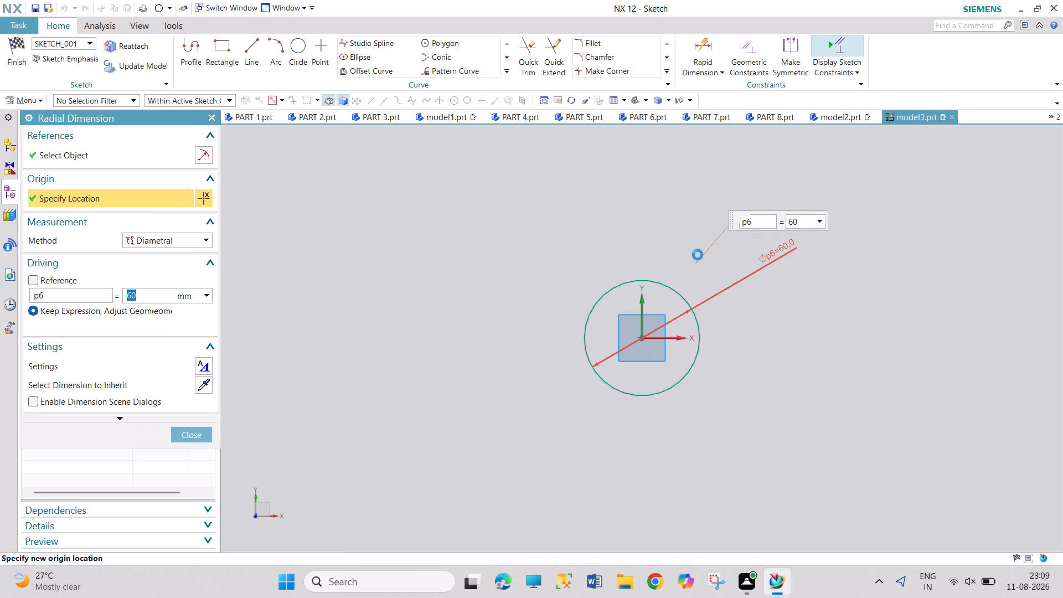
key(Escape)
key(Escape)
key(Escape)
key(Escape)
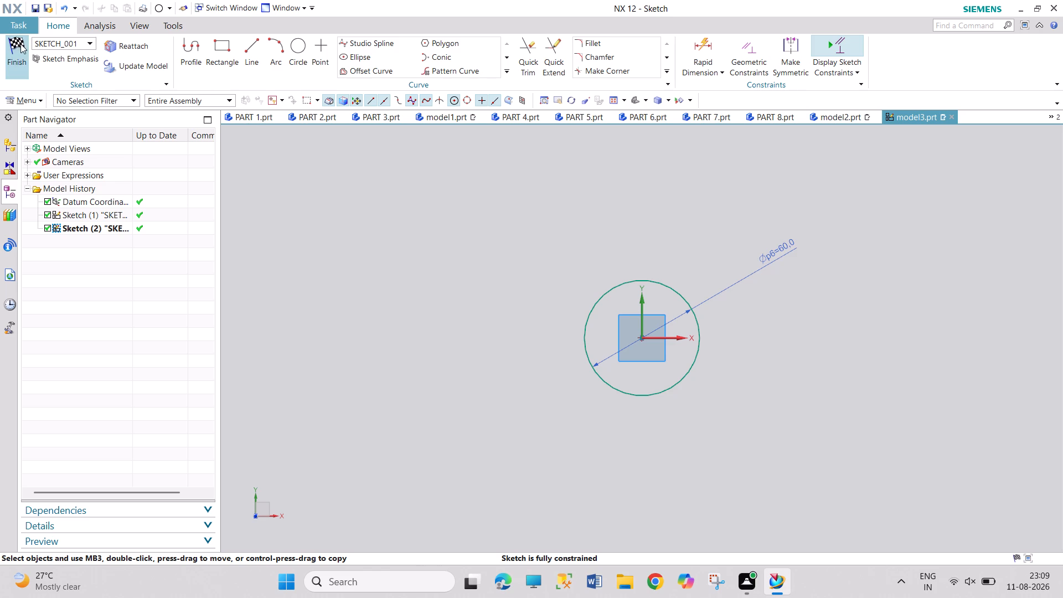
Draw a smaller concentric circle about 34 mm in diameter, centred on the 60 mm circle's centre.
click(301, 43)
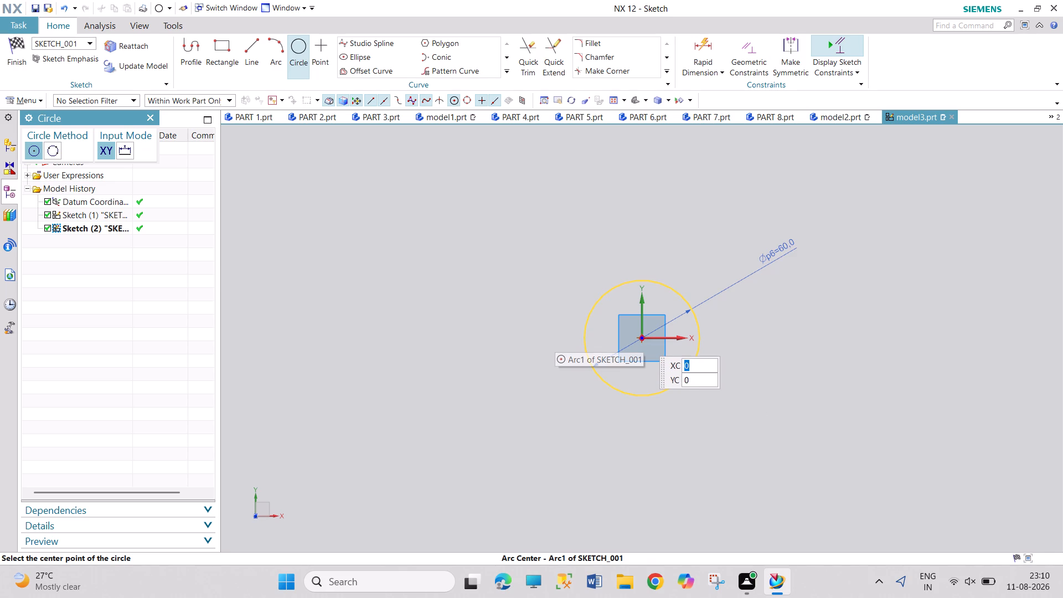
click(641, 338)
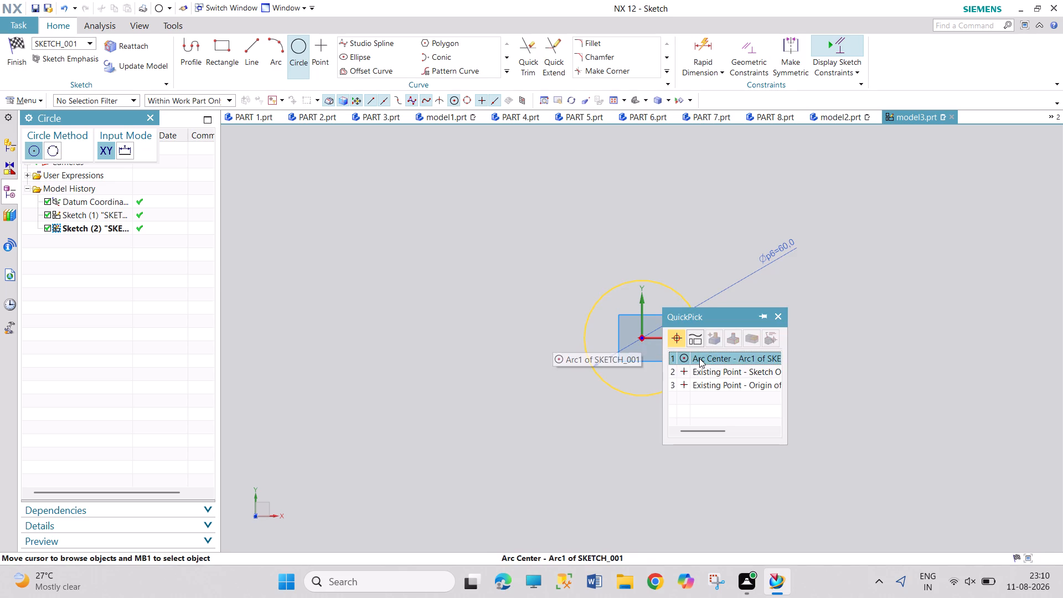
click(699, 358)
click(670, 354)
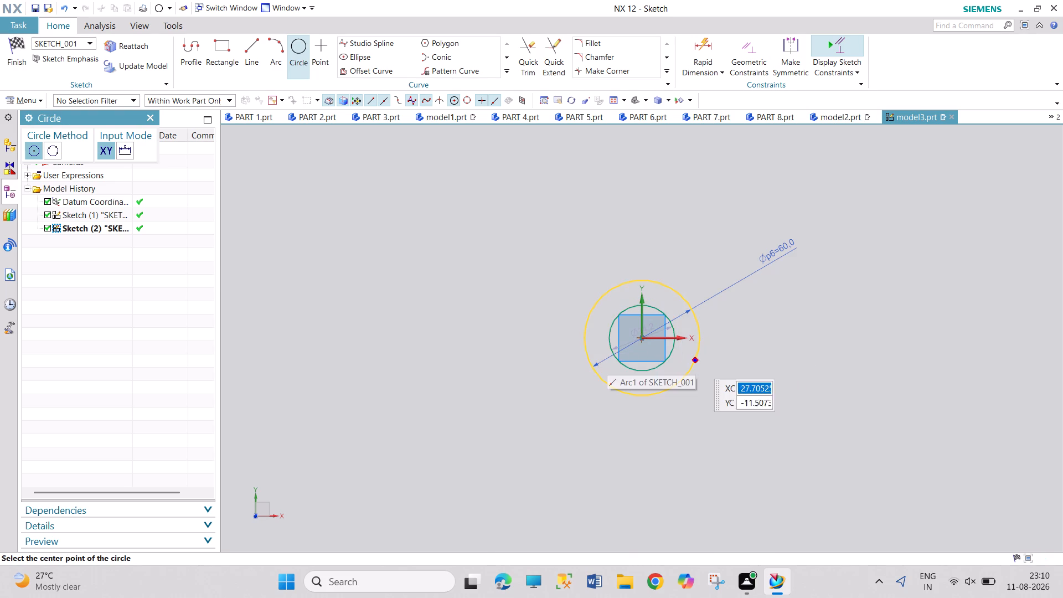
click(156, 118)
Move the inner circle's diameter dimension outside the profile, set it to 30 mm, and finish the sketch.
drag(653, 327, 692, 236)
double_click(687, 237)
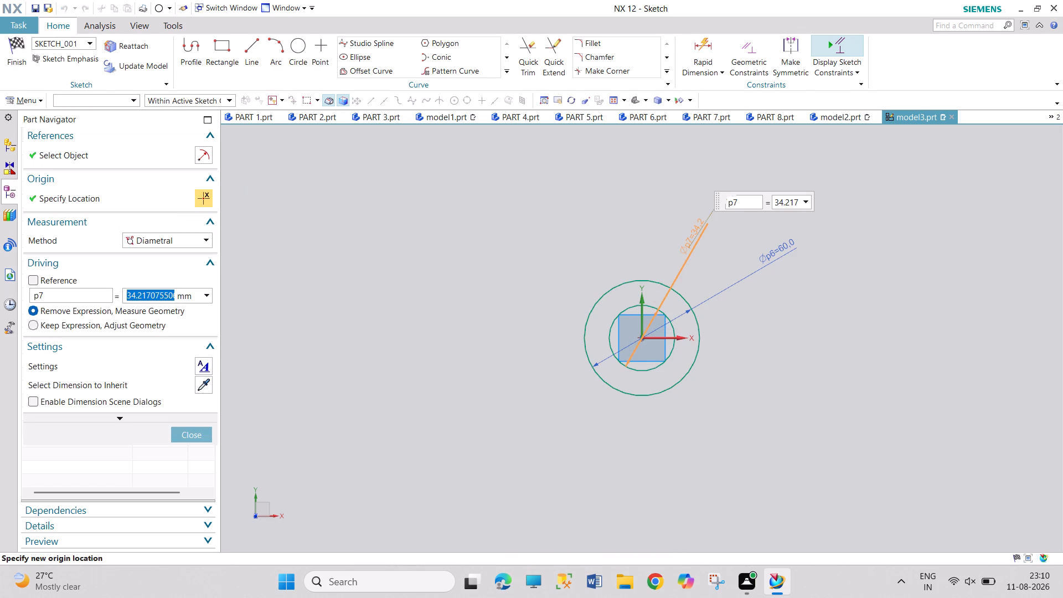
text(30)
key(Return)
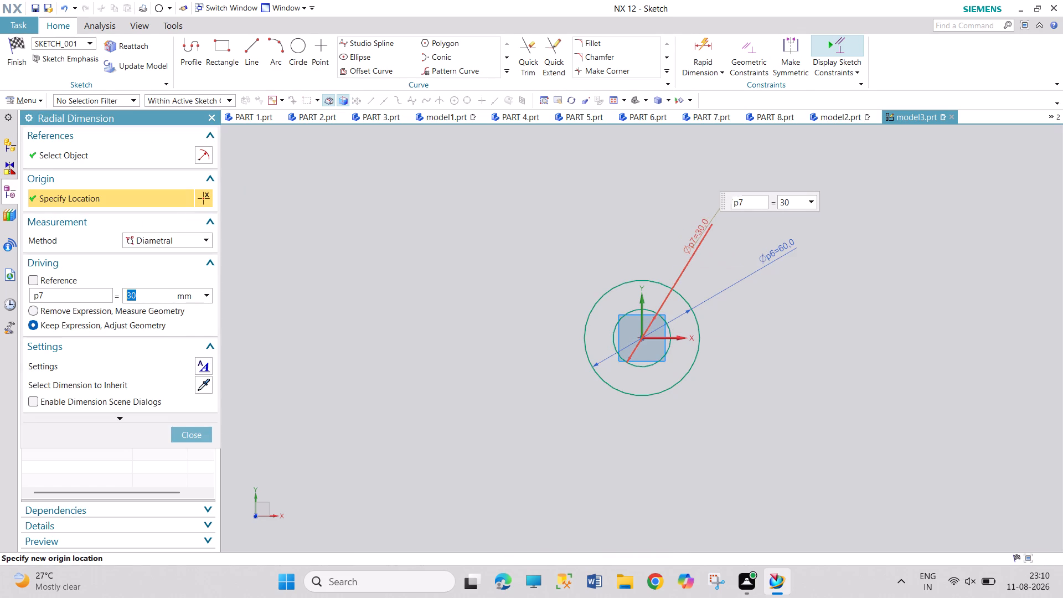
click(211, 118)
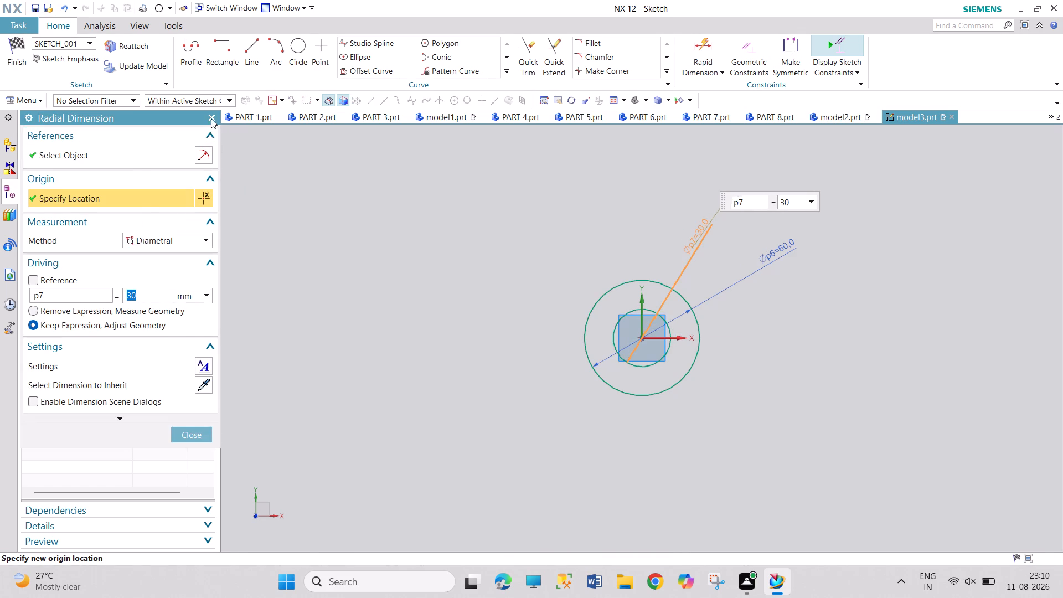
click(25, 48)
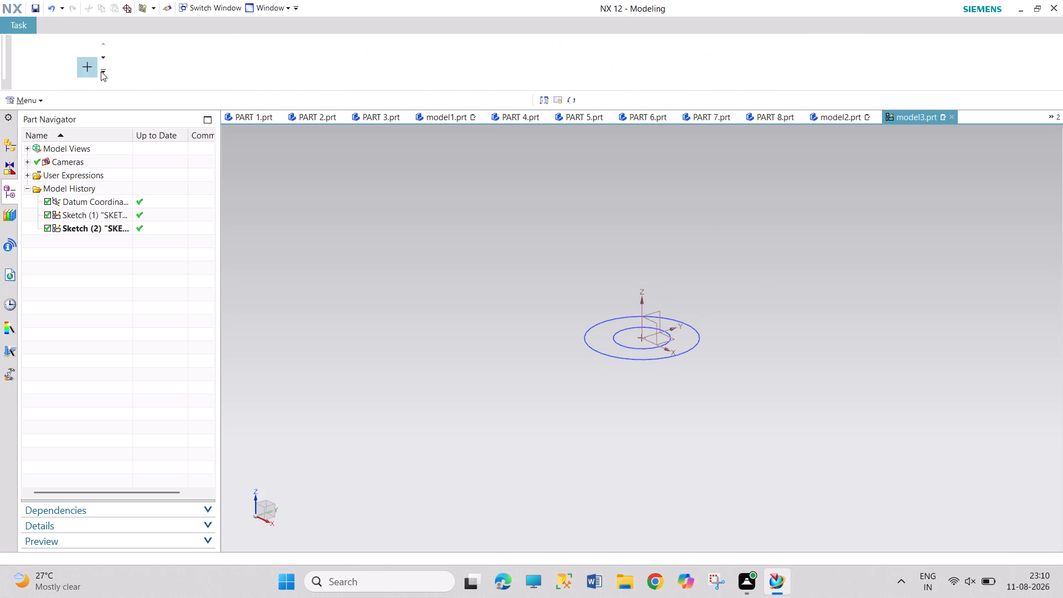
Extrude the two concentric circles with Symmetric Value limits at a distance of 25 mm.
click(156, 49)
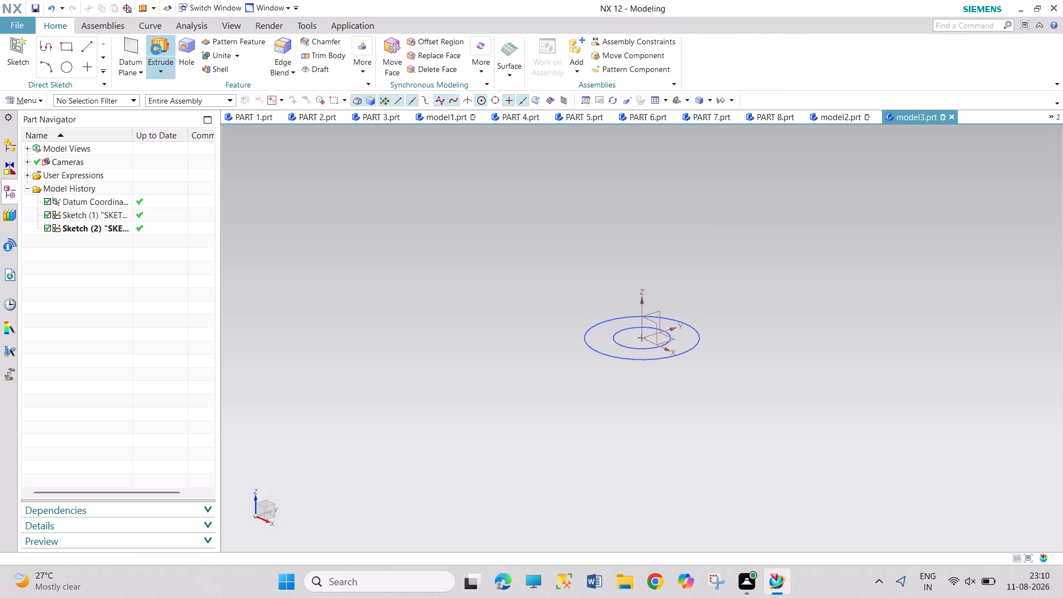
click(688, 349)
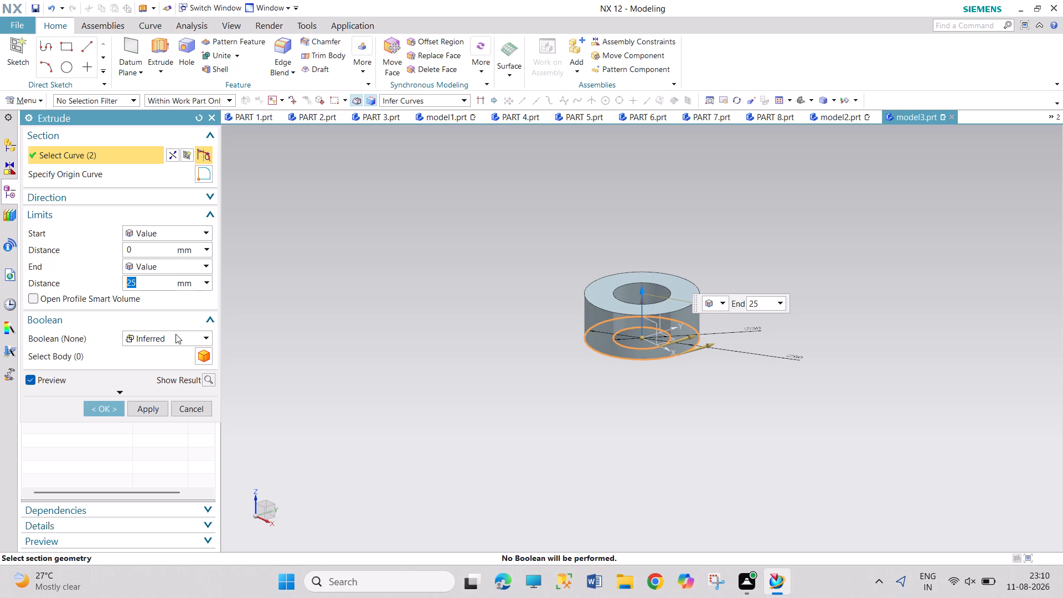
click(203, 230)
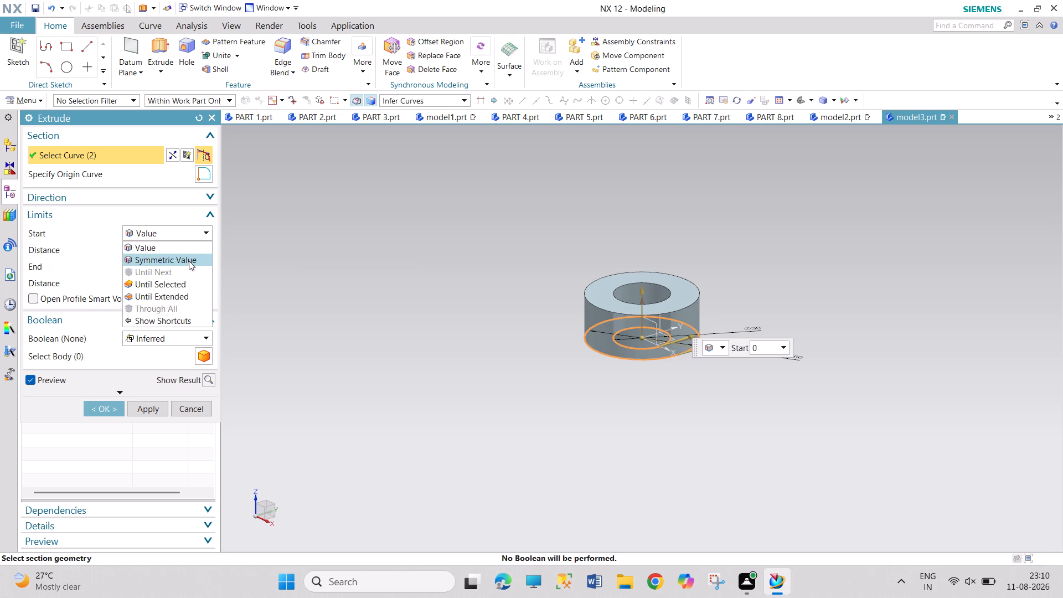
click(189, 261)
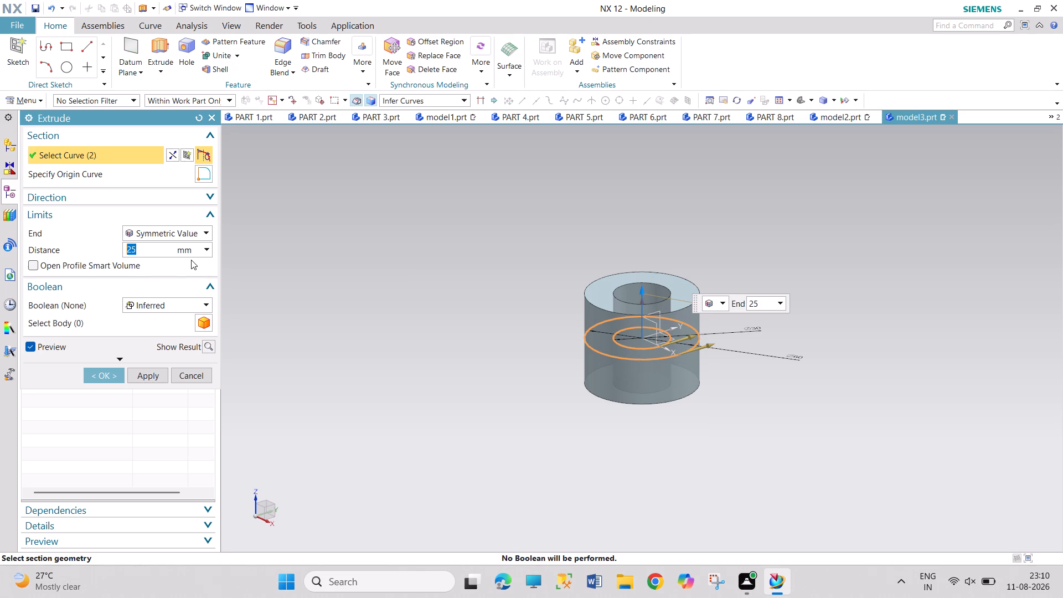
click(100, 375)
click(402, 319)
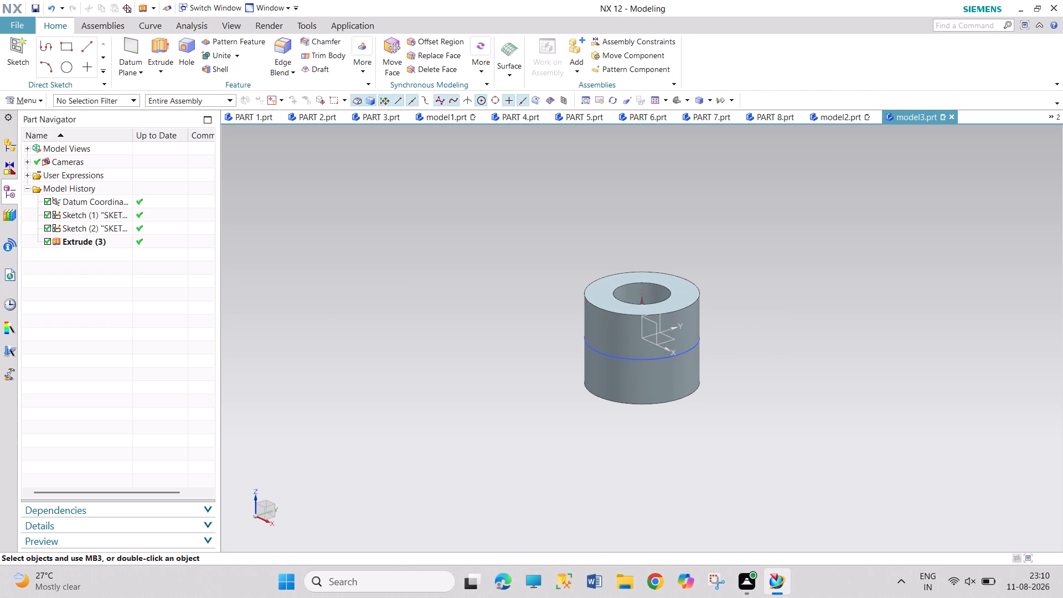
Hide the concentric-circle sketch around the middle of the cylinder.
right_click(651, 358)
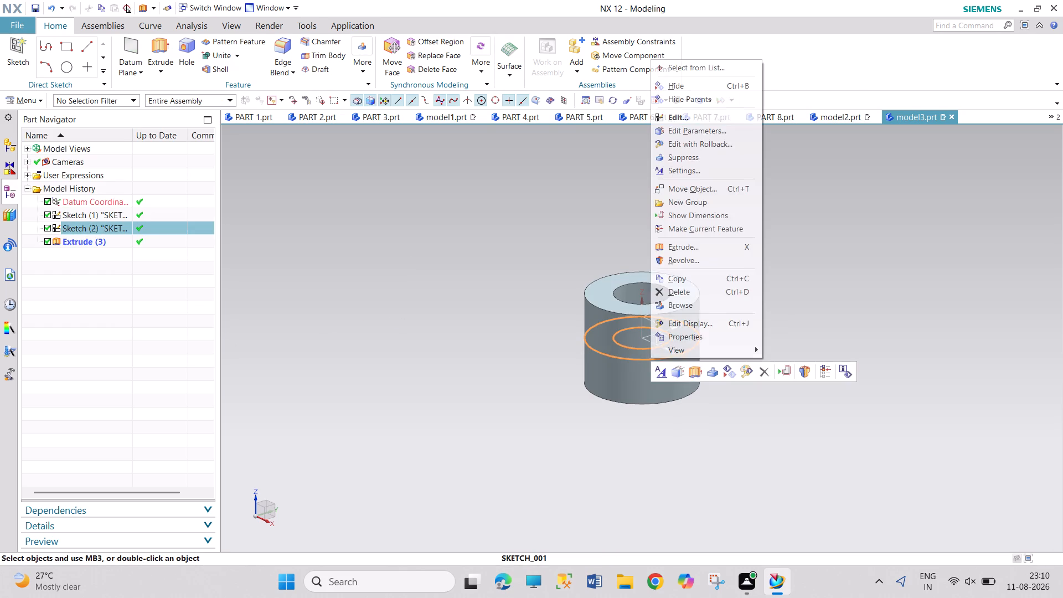
click(703, 87)
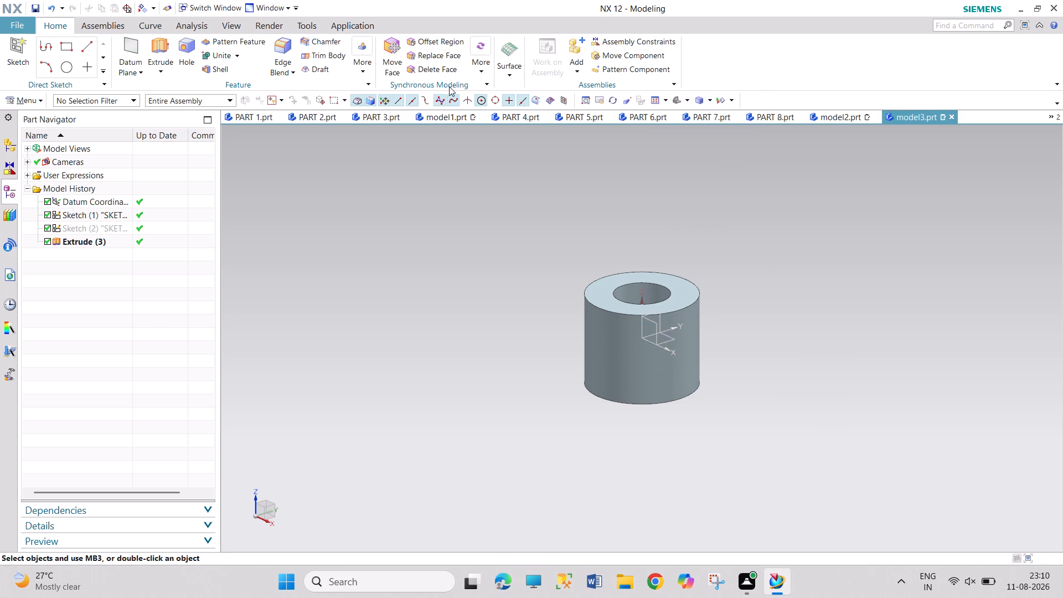
Create a new task-environment sketch on the XY plane through the cylinder's mid-height and close the Profile tool.
click(39, 97)
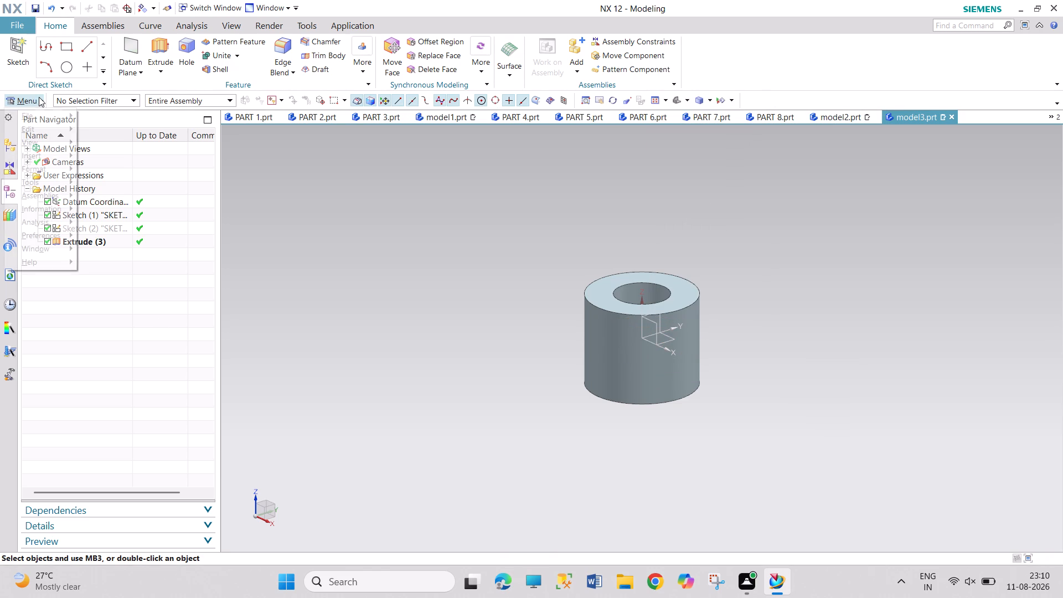
click(56, 153)
click(154, 172)
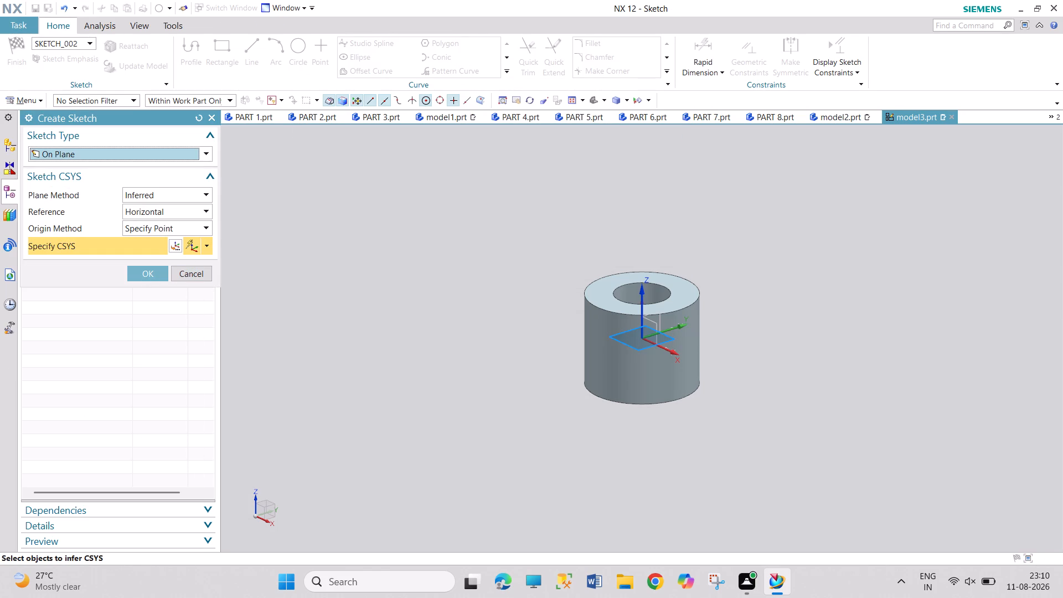
click(159, 272)
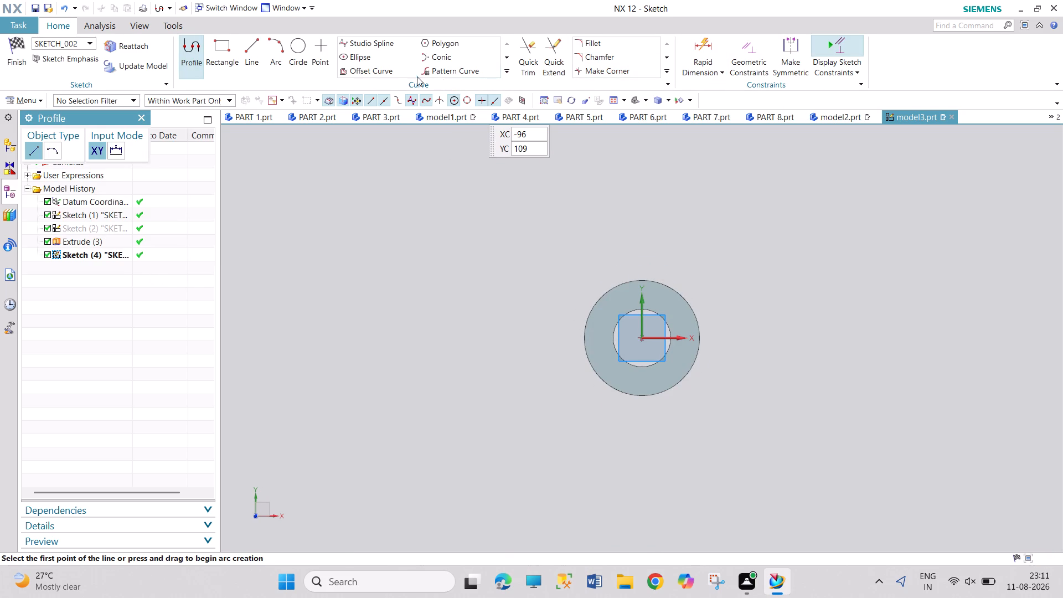
click(143, 119)
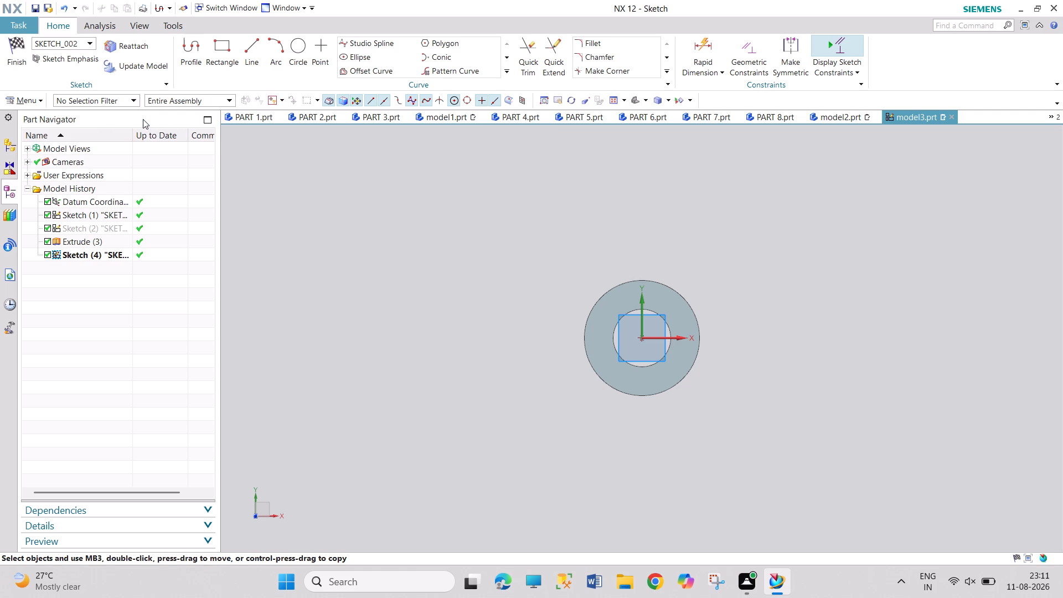
Project the cylinder's outer circular edge into the sketch with Project Curve.
click(507, 71)
click(461, 102)
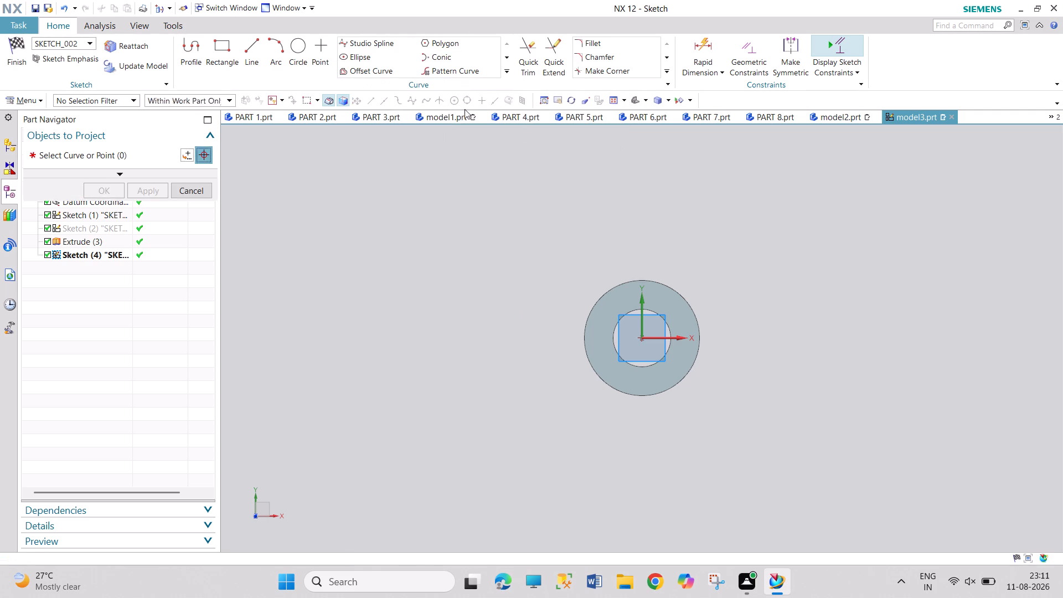
click(689, 373)
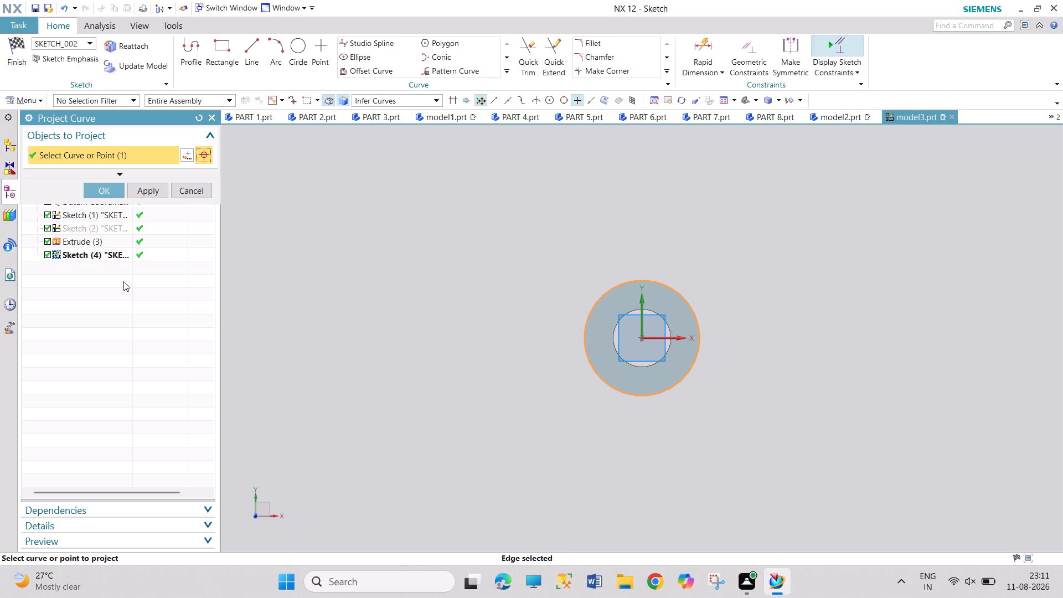
click(104, 189)
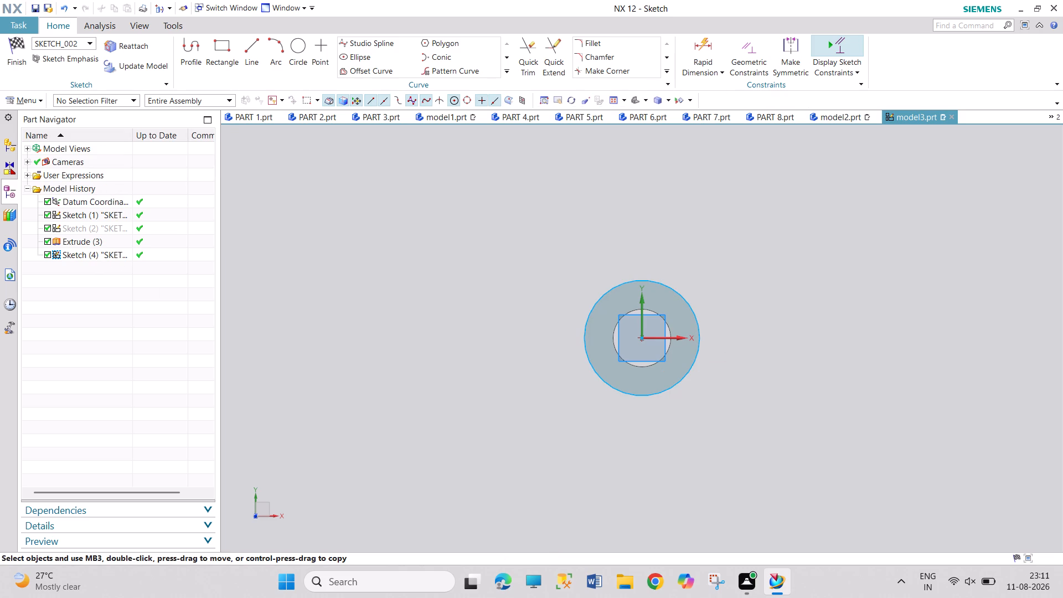
Sketch a line about 58 mm long at 210°, sloping down from above the projected circle toward negative X.
middle_drag(287, 228, 289, 167)
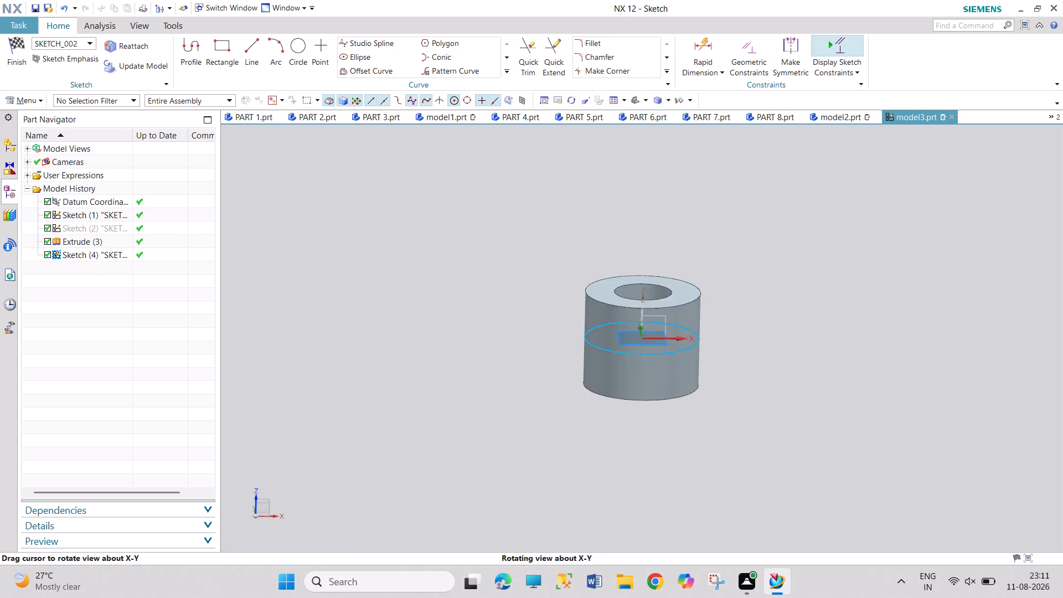
middle_drag(289, 167, 286, 169)
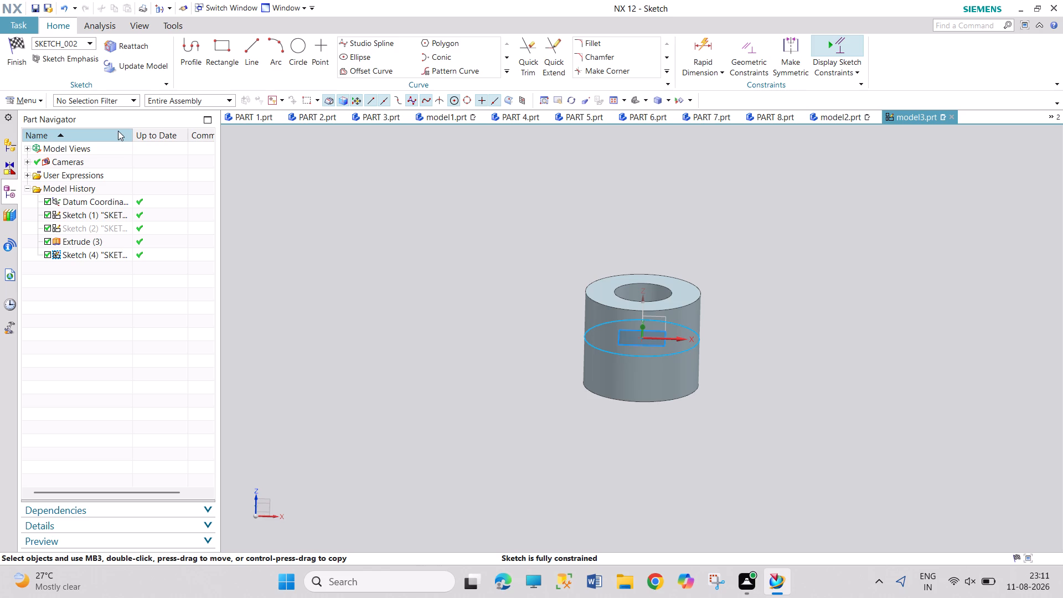
key(ctrl+f)
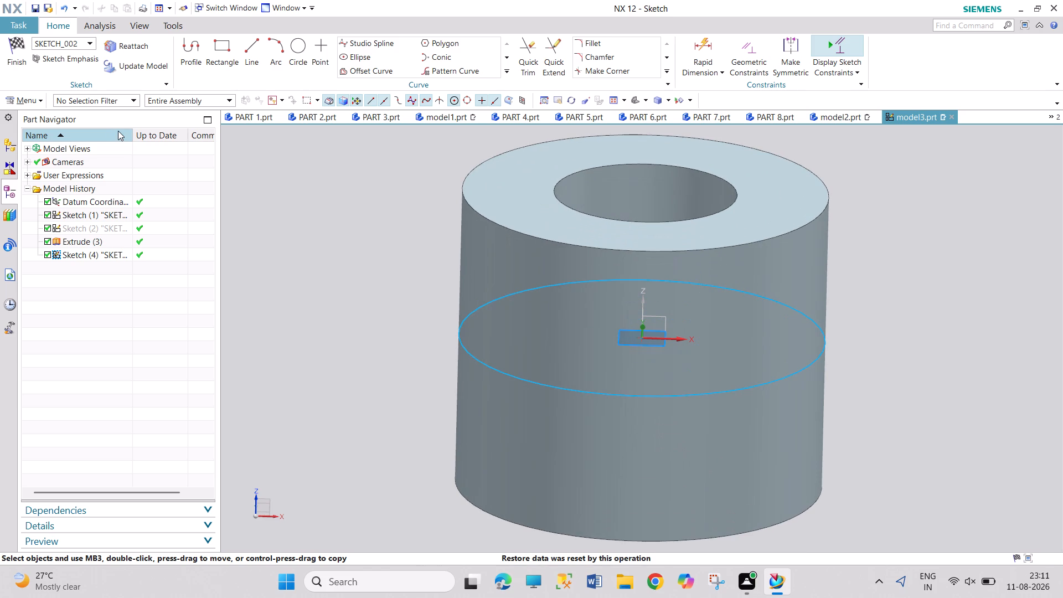
middle_drag(407, 171, 403, 229)
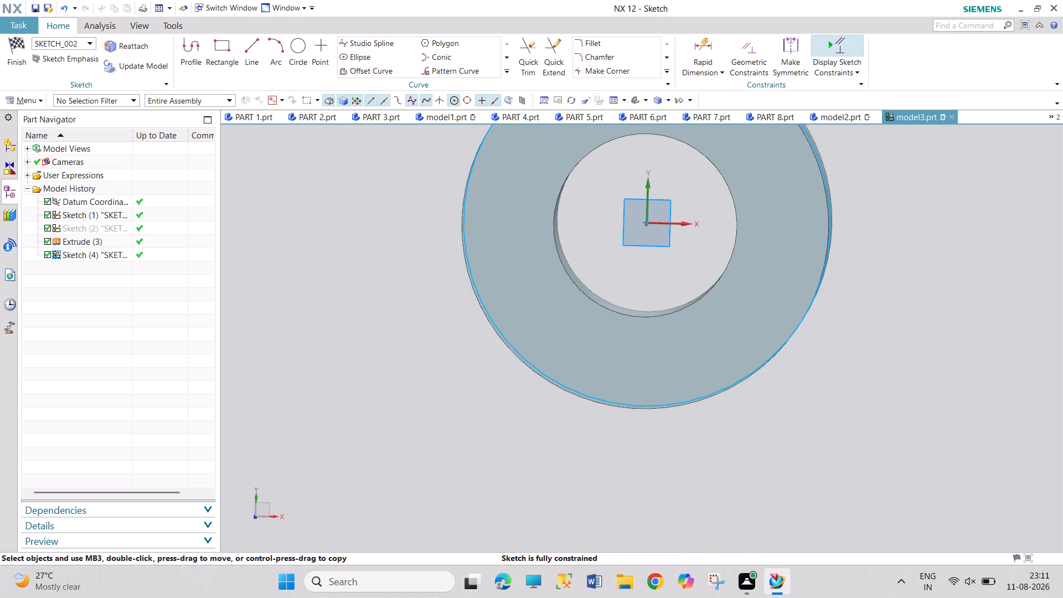
key(F8)
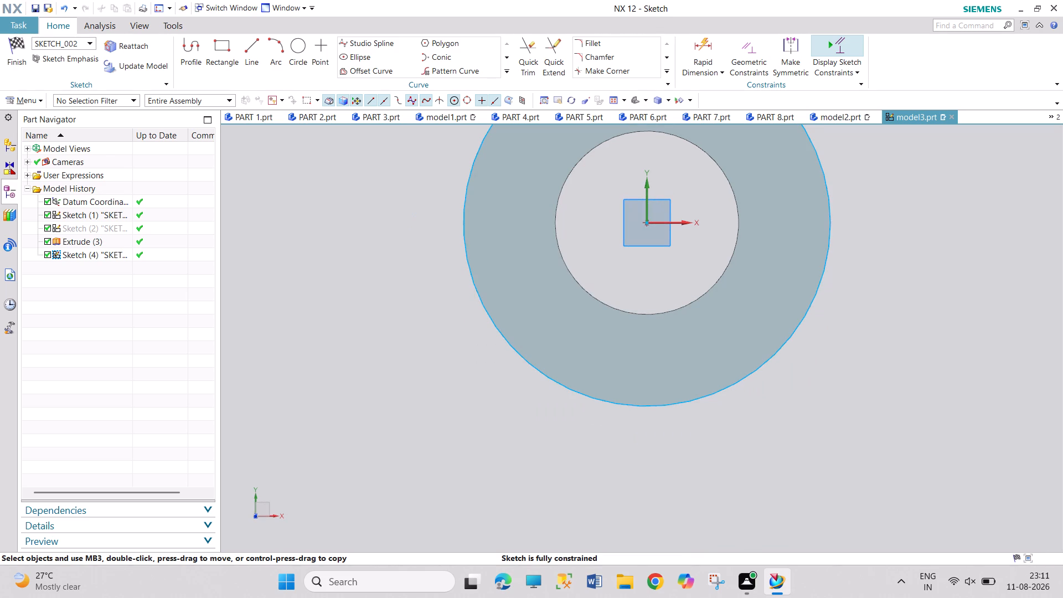
scroll(755, 190, down, 5)
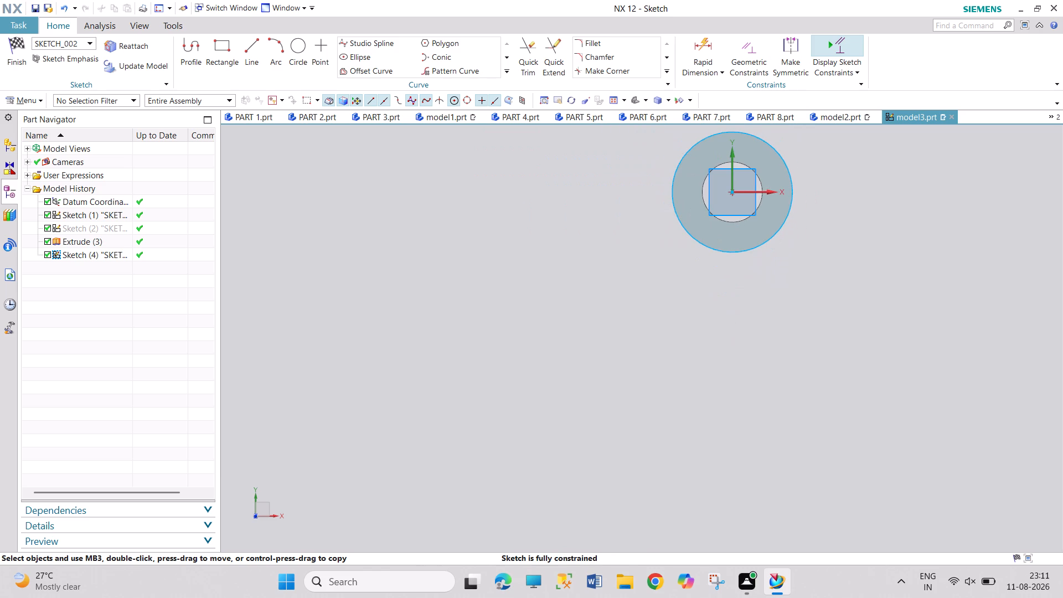
middle_drag(785, 150, 706, 318)
right_drag(785, 150, 709, 324)
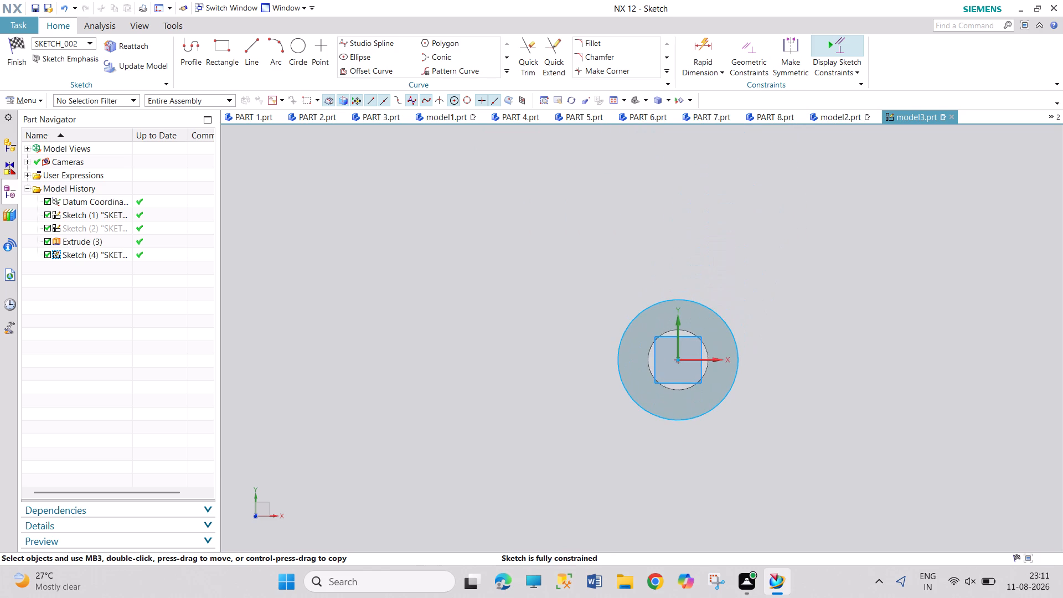
scroll(735, 419, up, 3)
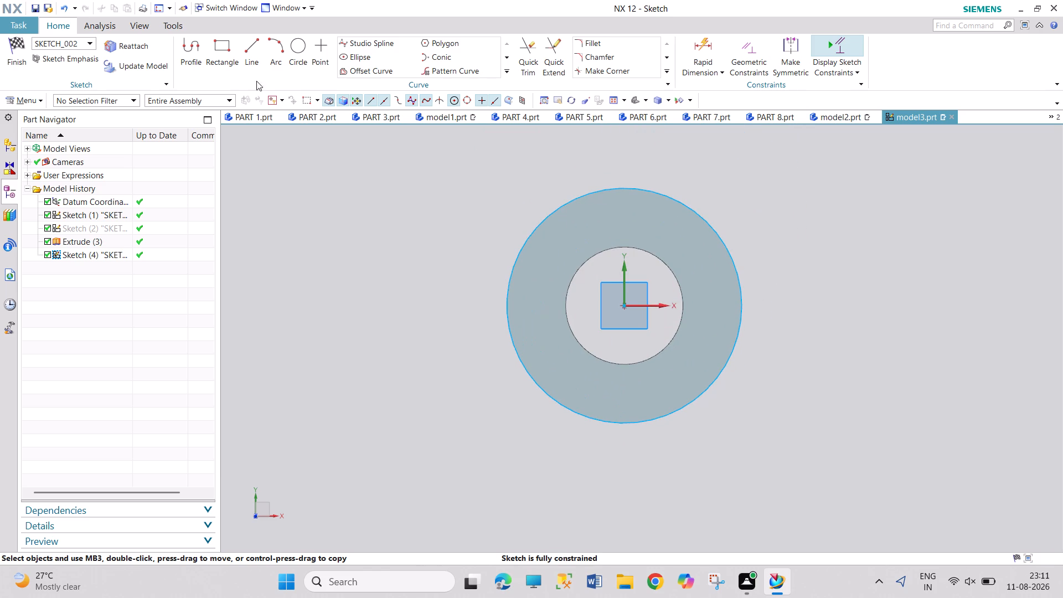
click(255, 46)
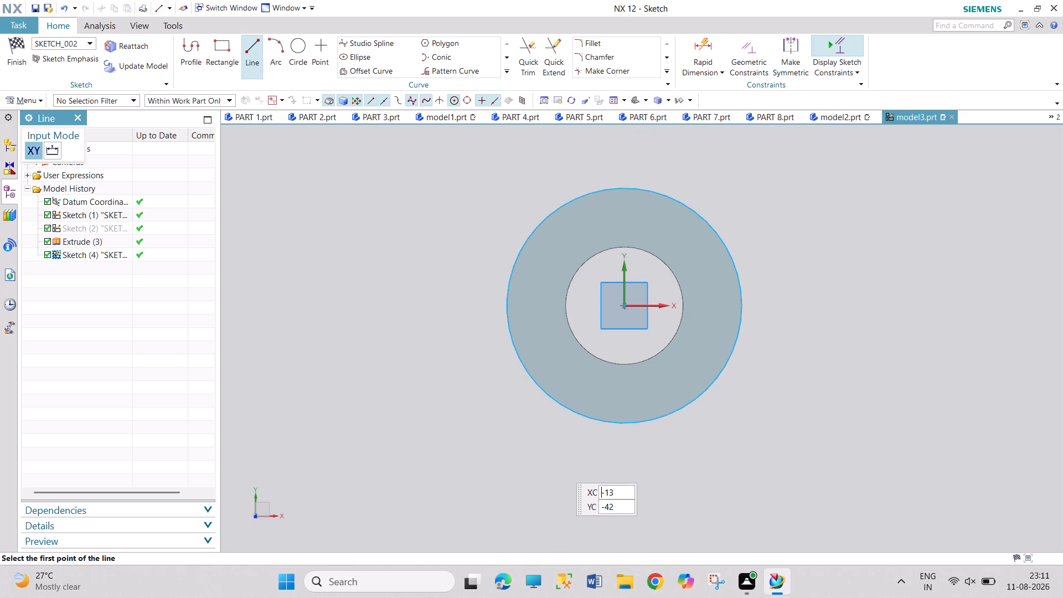
middle_drag(400, 329, 512, 327)
right_drag(400, 329, 512, 327)
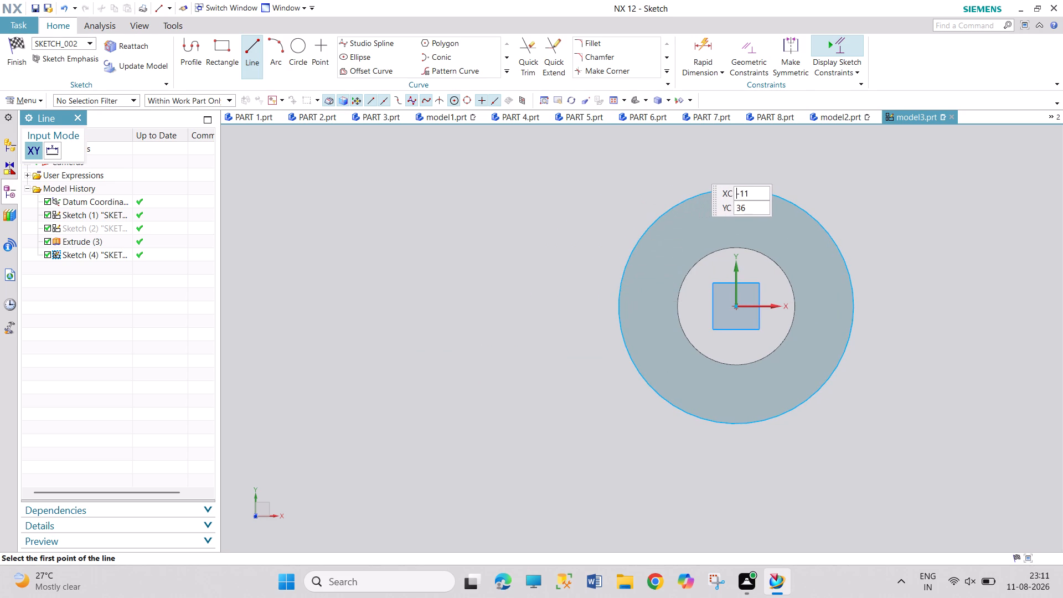
click(716, 165)
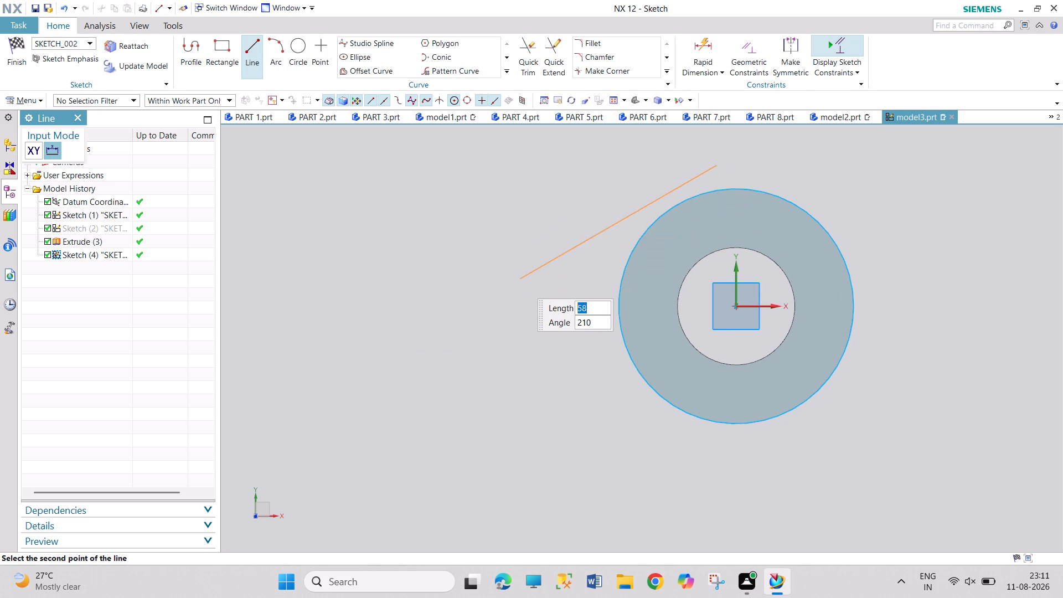
click(519, 280)
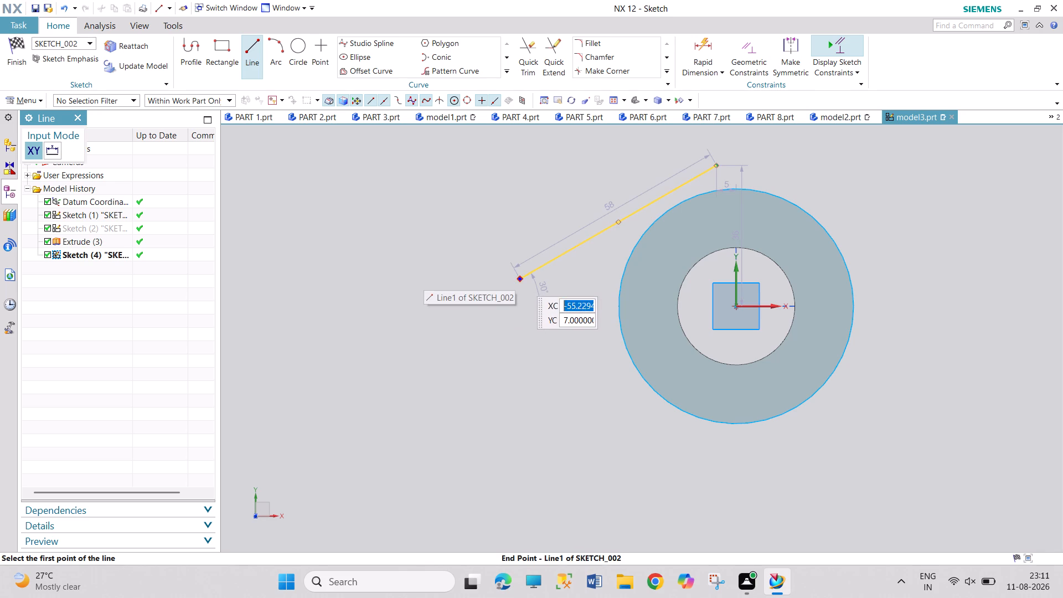
Continue the profile with a 23 mm horizontal line, a vertical line about 17.9 mm downward, and a 23 mm horizontal line back.
click(519, 277)
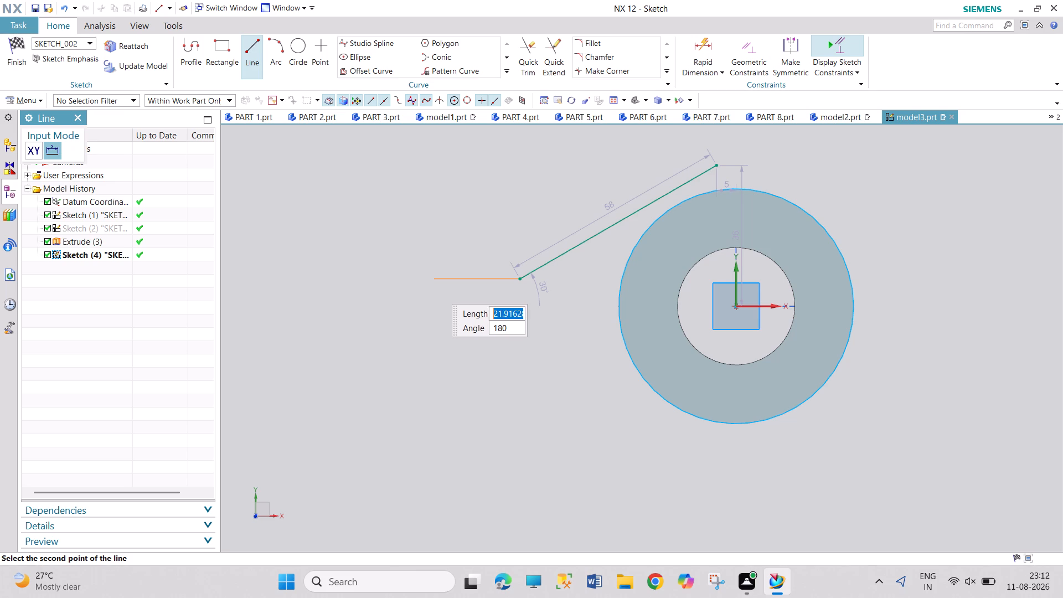
click(429, 284)
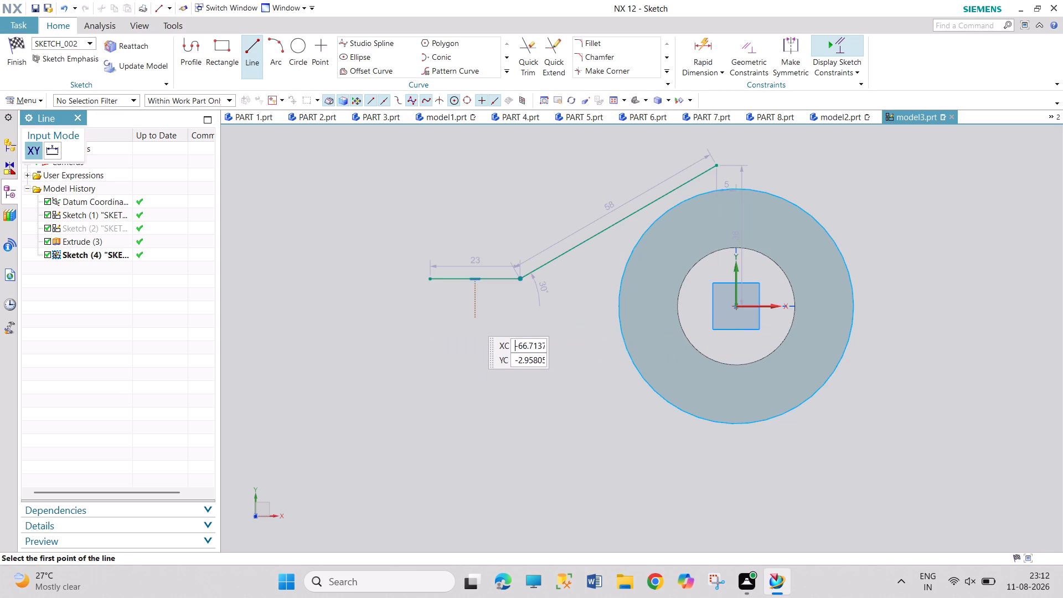
click(432, 349)
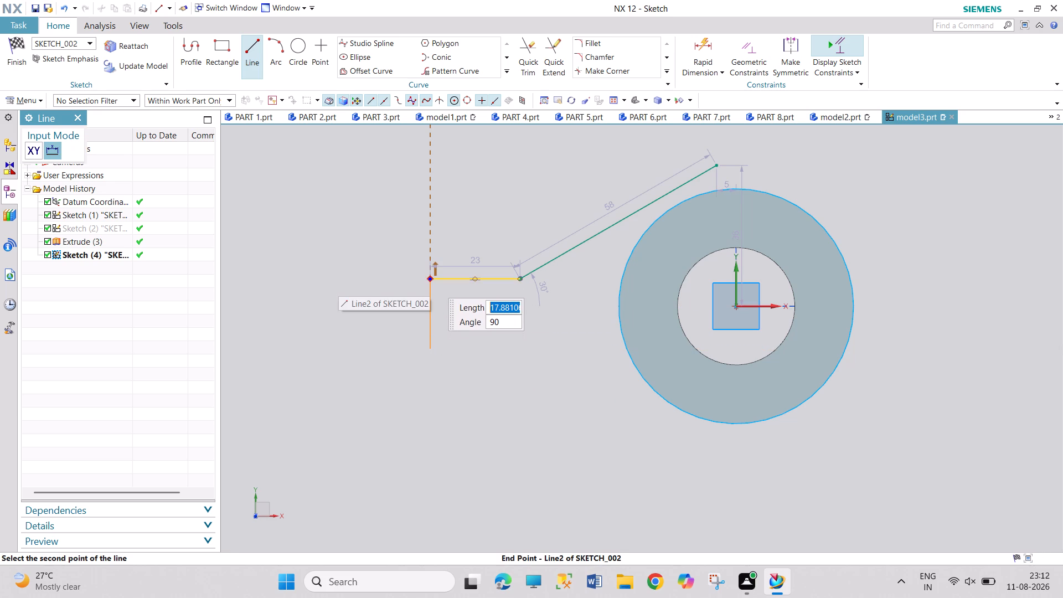
click(430, 280)
click(431, 348)
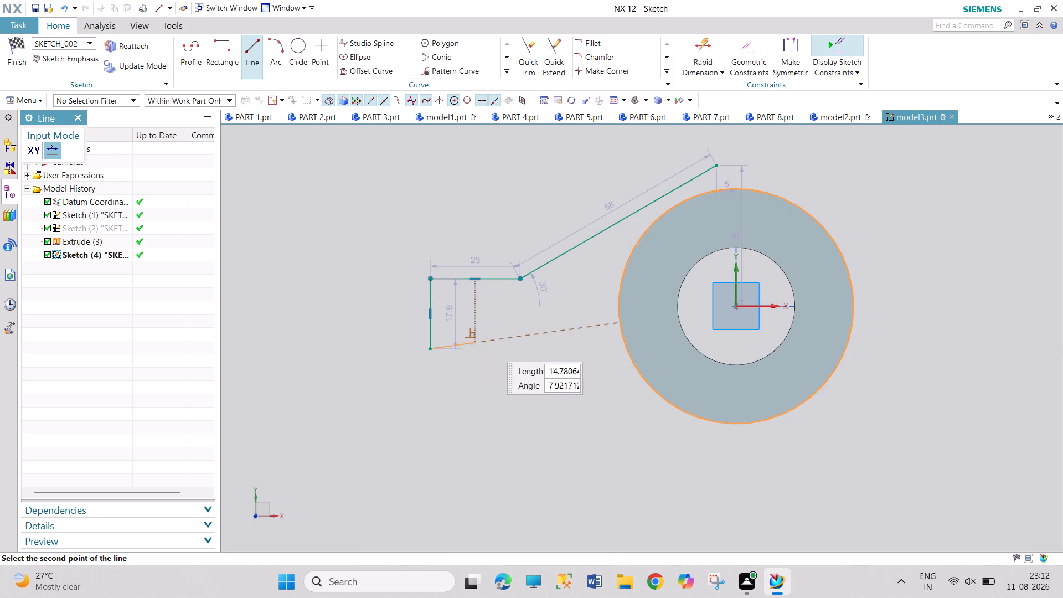
click(521, 346)
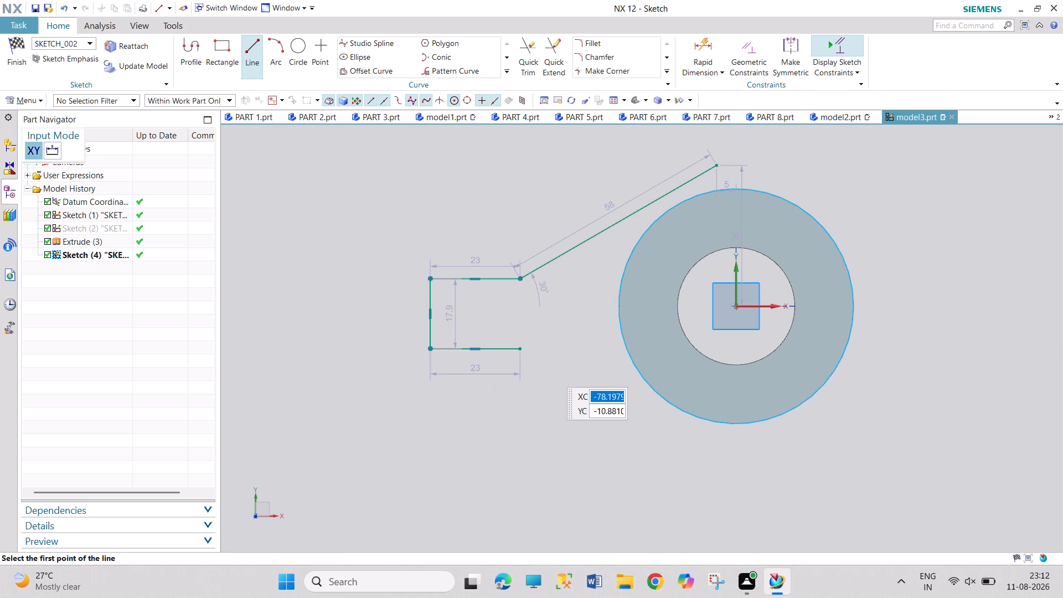
Draw the lower sloped line, about 59.8 mm long, from the lower horizontal line's open end to below the circle.
click(522, 348)
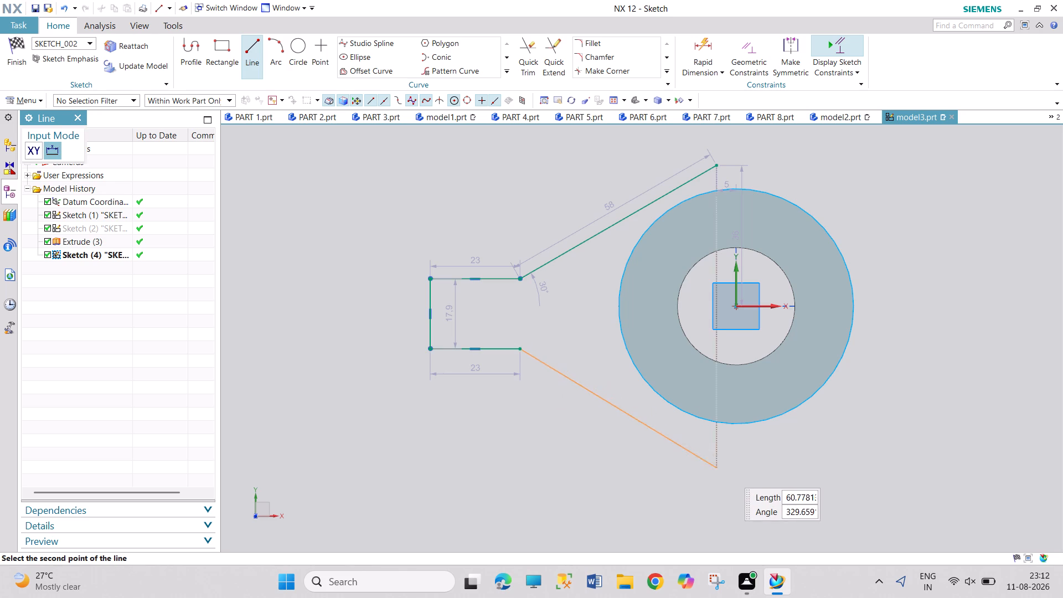
click(722, 476)
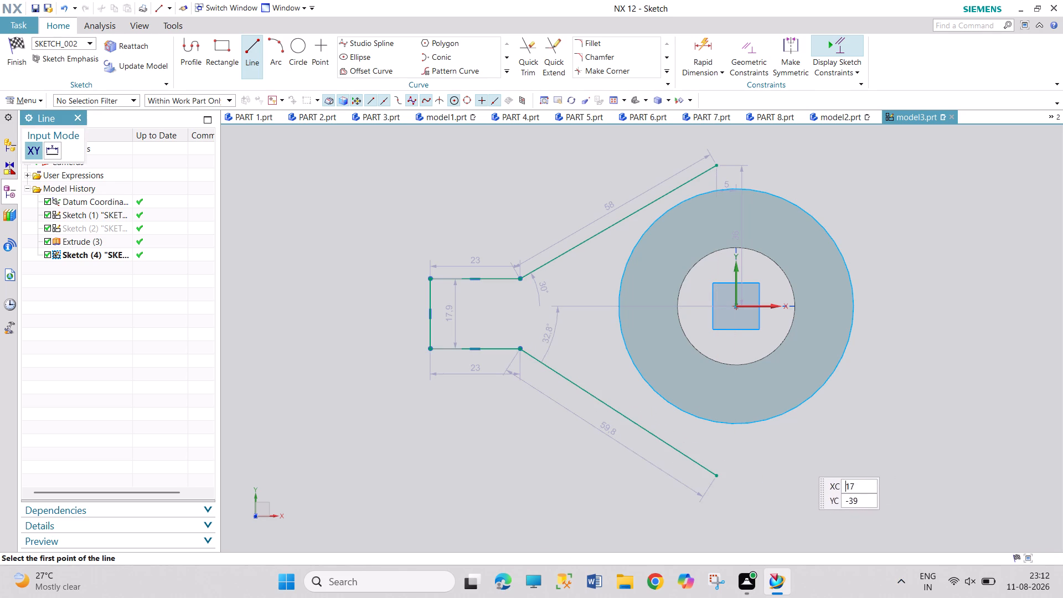
key(Escape)
key(Escape)
key(Escape)
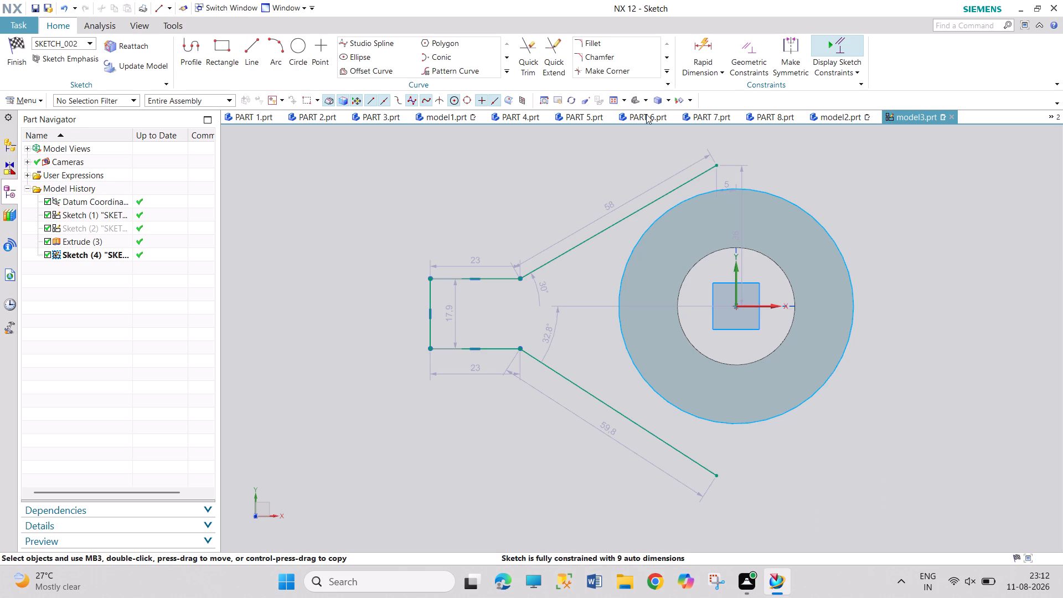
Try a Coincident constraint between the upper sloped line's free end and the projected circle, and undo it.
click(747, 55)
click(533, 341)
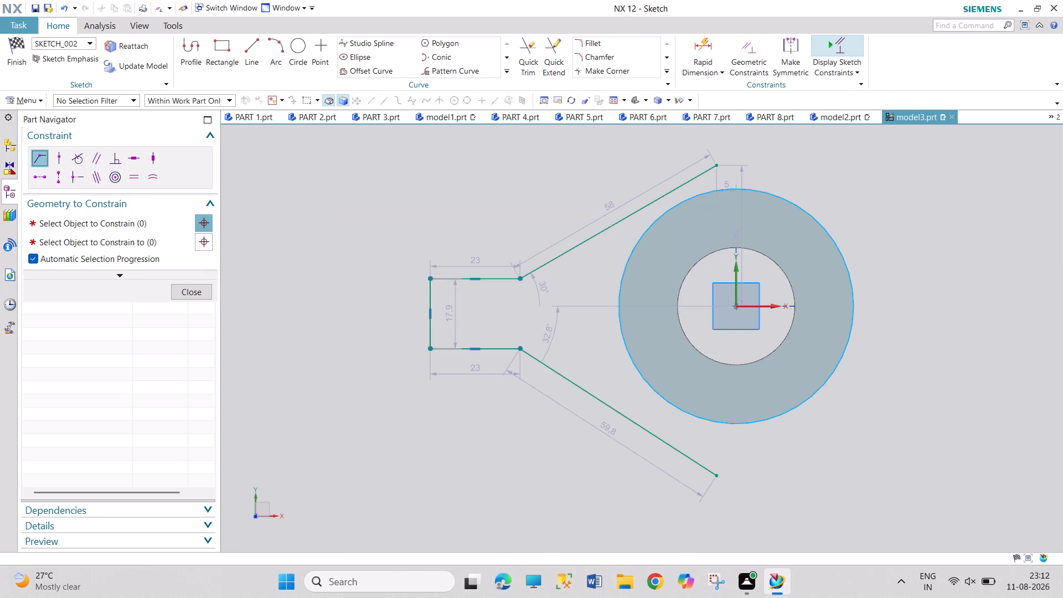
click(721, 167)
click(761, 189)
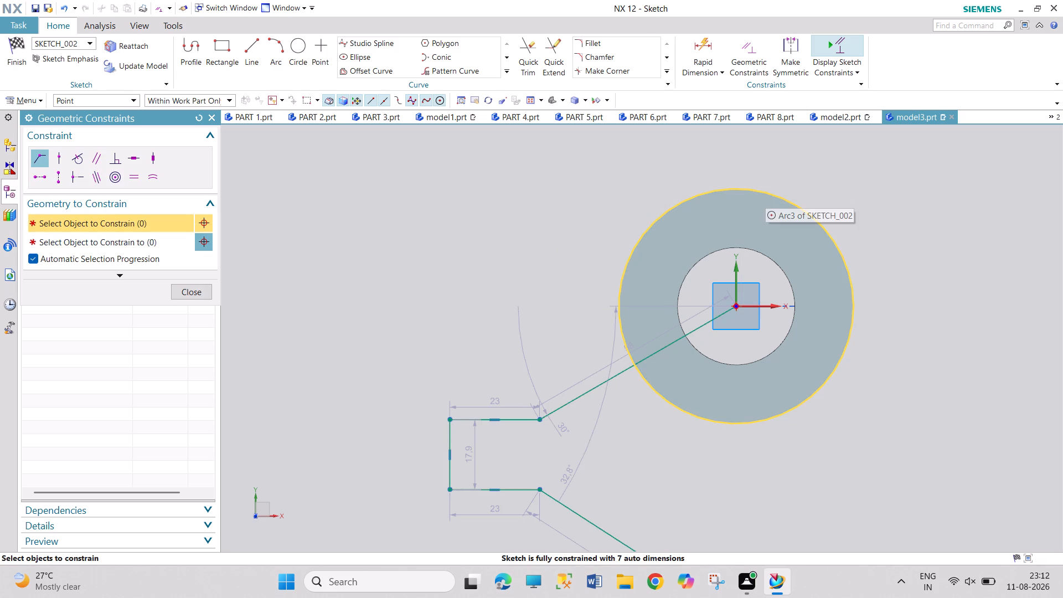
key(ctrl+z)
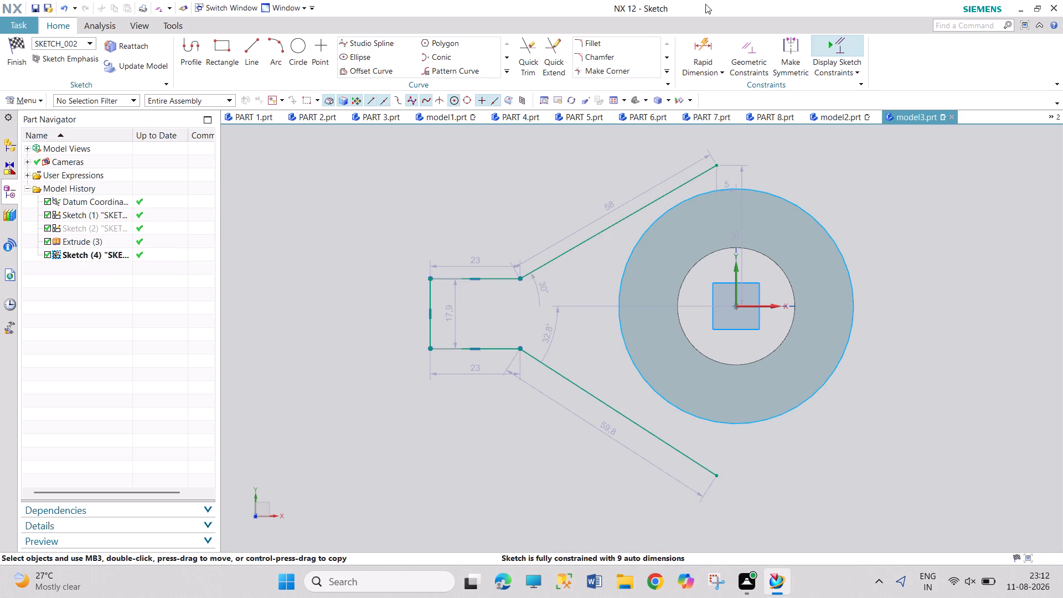
Constrain the free ends of both sloped lines onto the projected circle with Point on Curve.
click(714, 47)
click(746, 48)
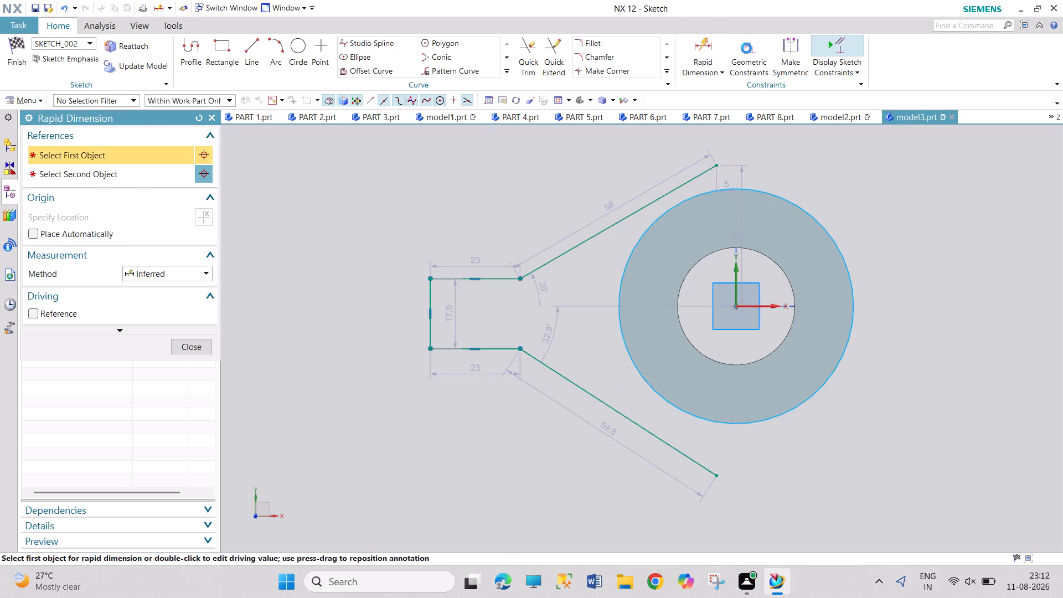
click(511, 343)
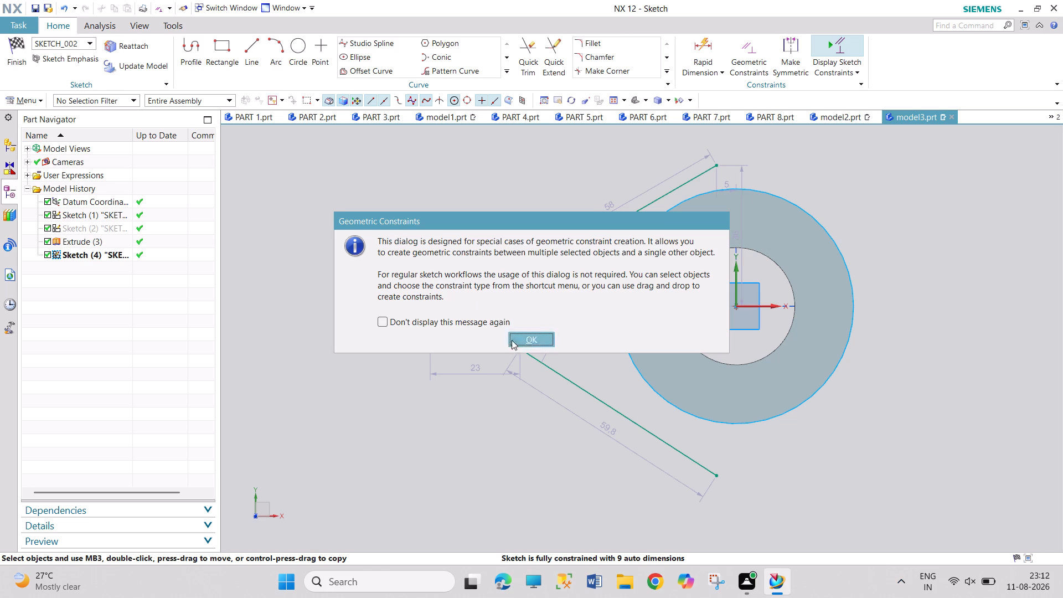
click(65, 162)
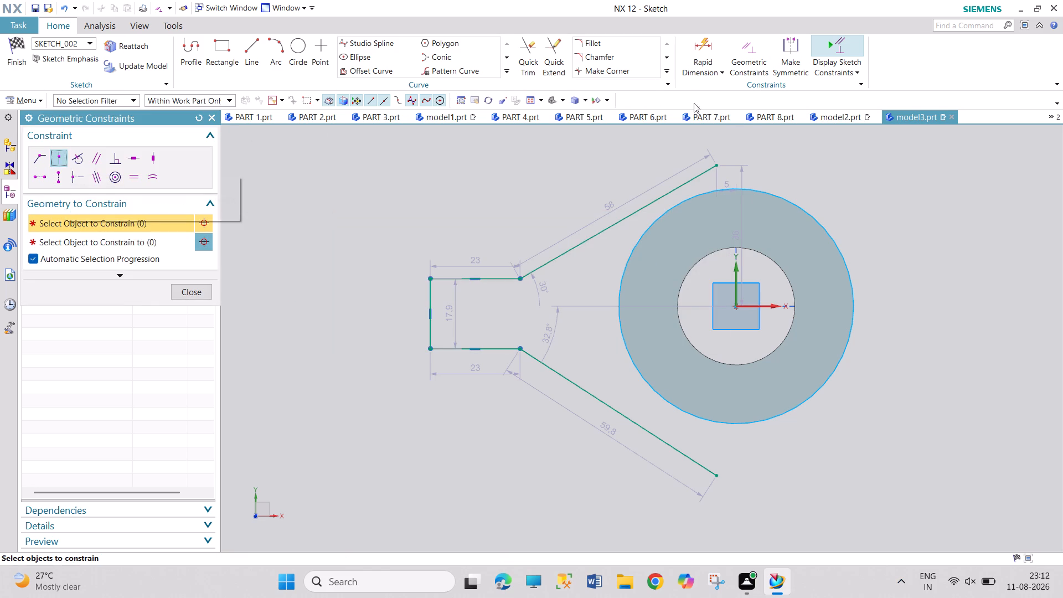
click(720, 165)
click(743, 184)
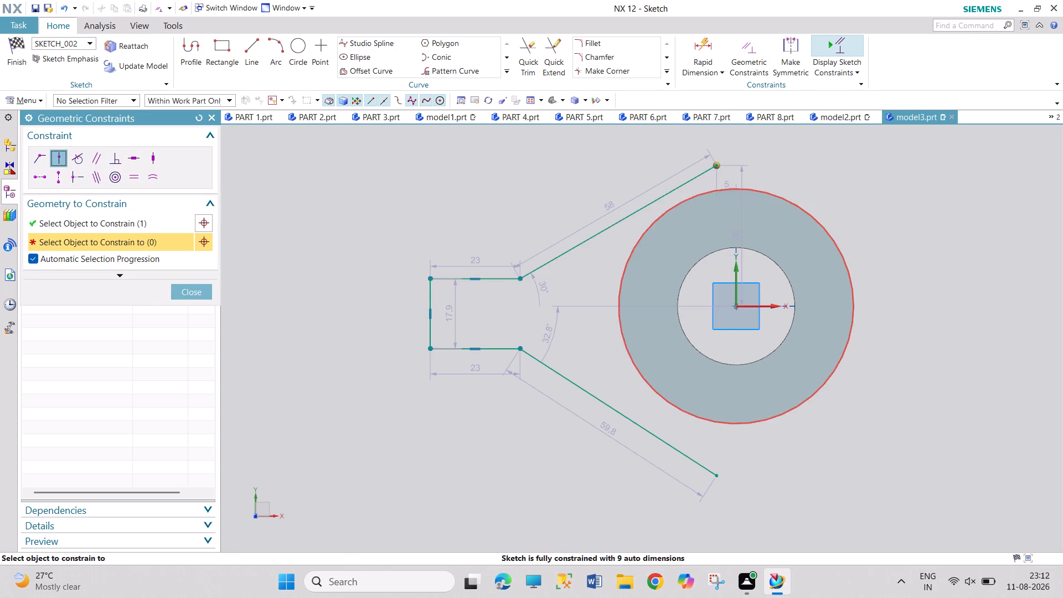
click(717, 498)
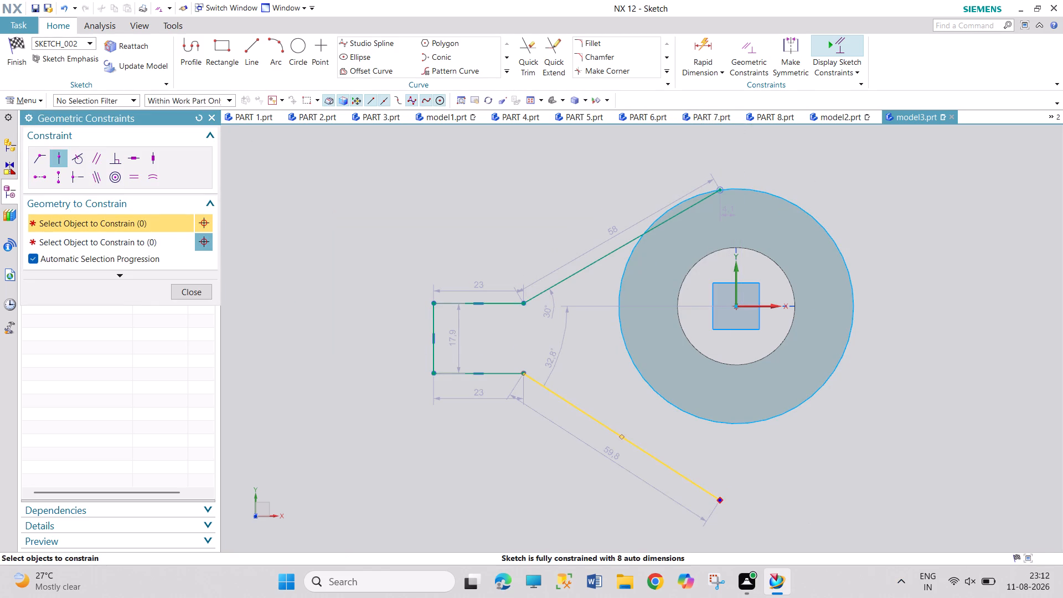
click(739, 422)
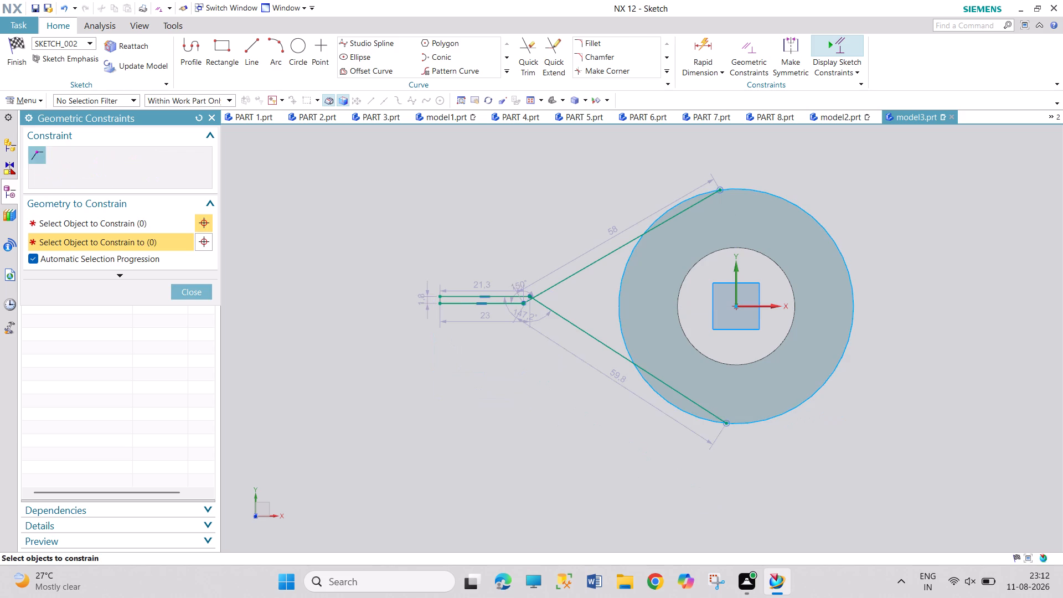
Apply Tangent constraints between each of the two sloped lines and the projected circle.
click(80, 156)
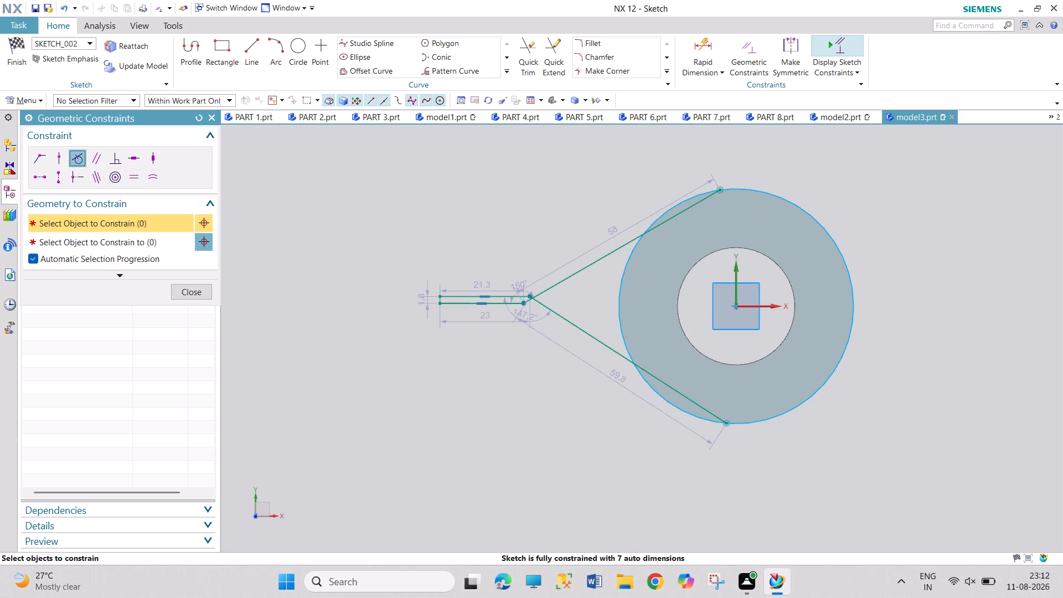
click(632, 239)
click(765, 190)
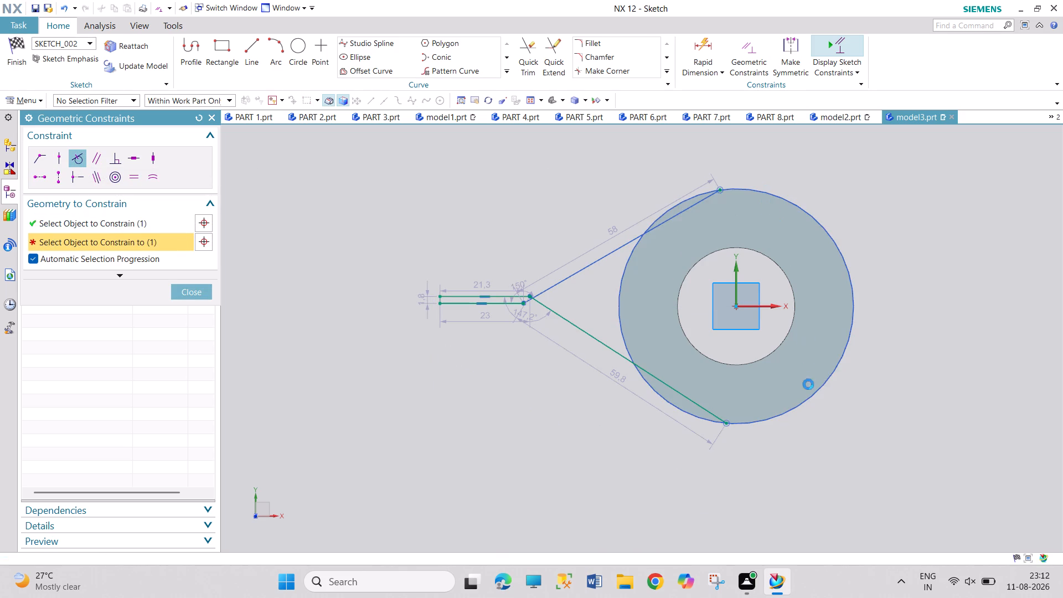
click(778, 417)
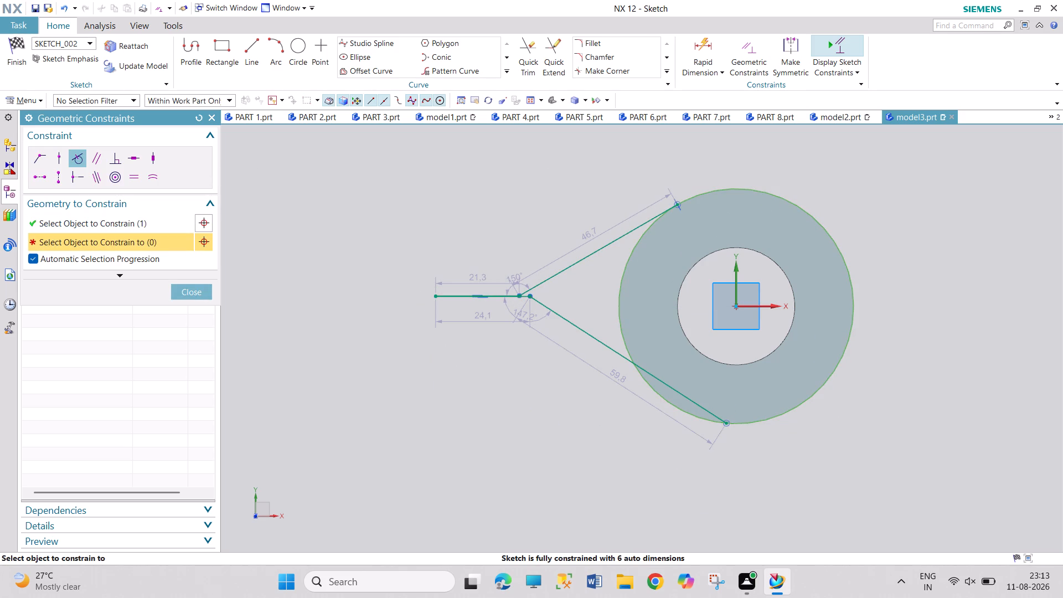
click(605, 346)
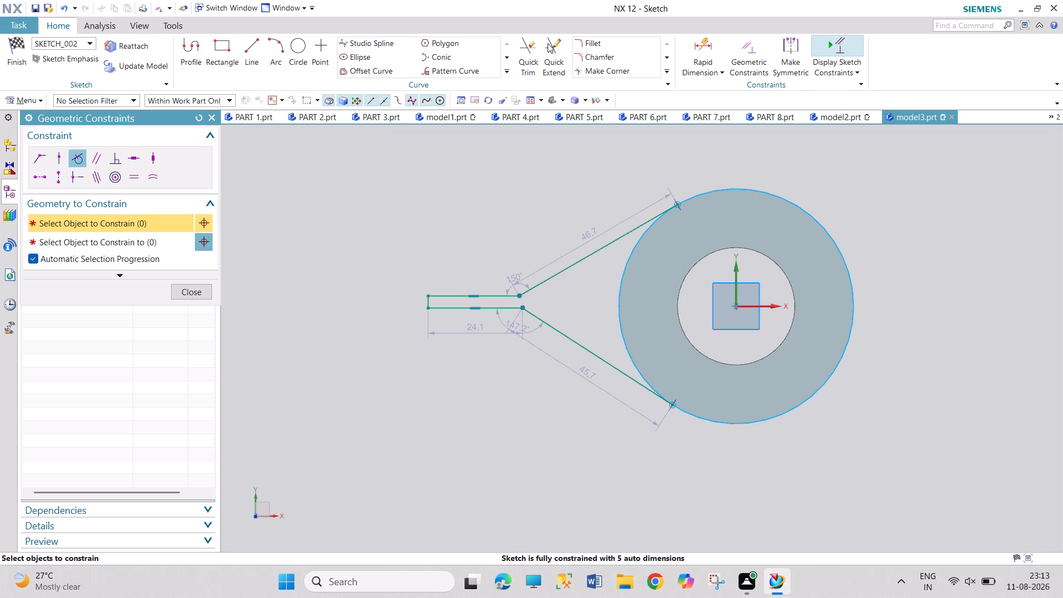
Dimension the horizontal distance from the arm's vertical end line to the sketch's Y axis as 110 mm.
click(705, 51)
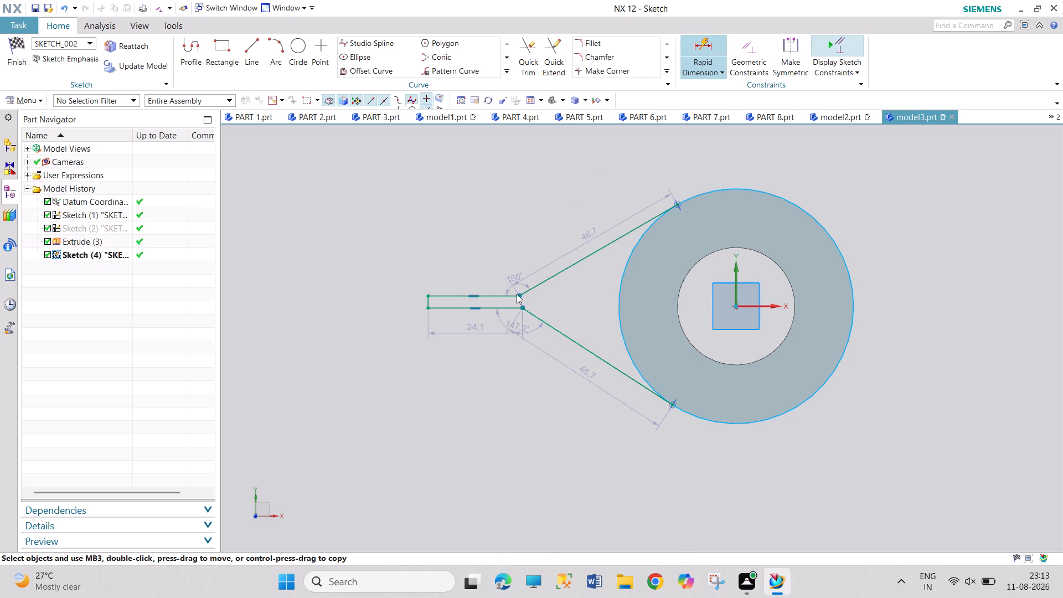
click(429, 295)
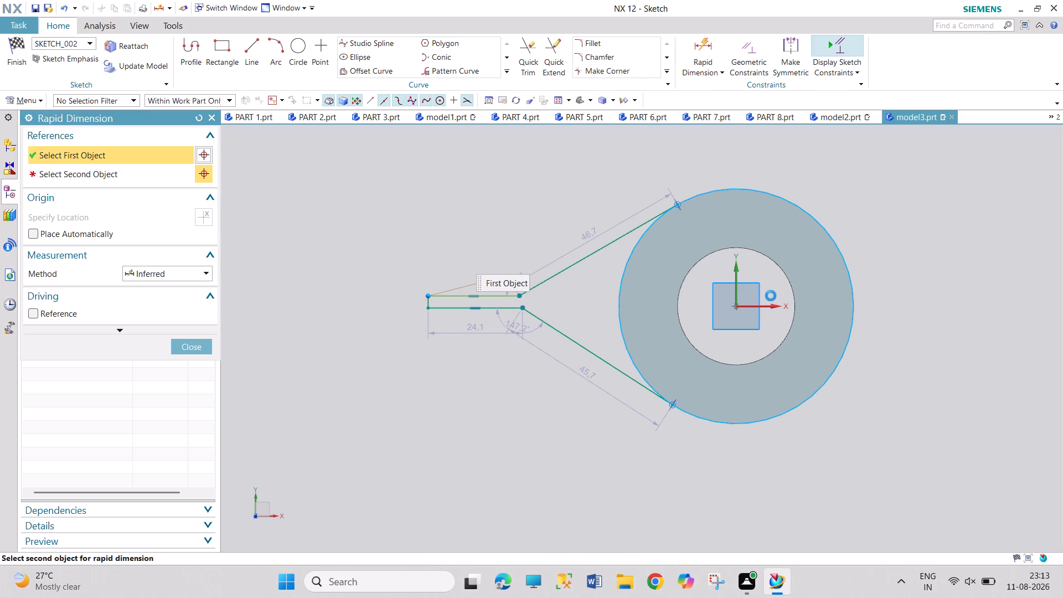
click(739, 278)
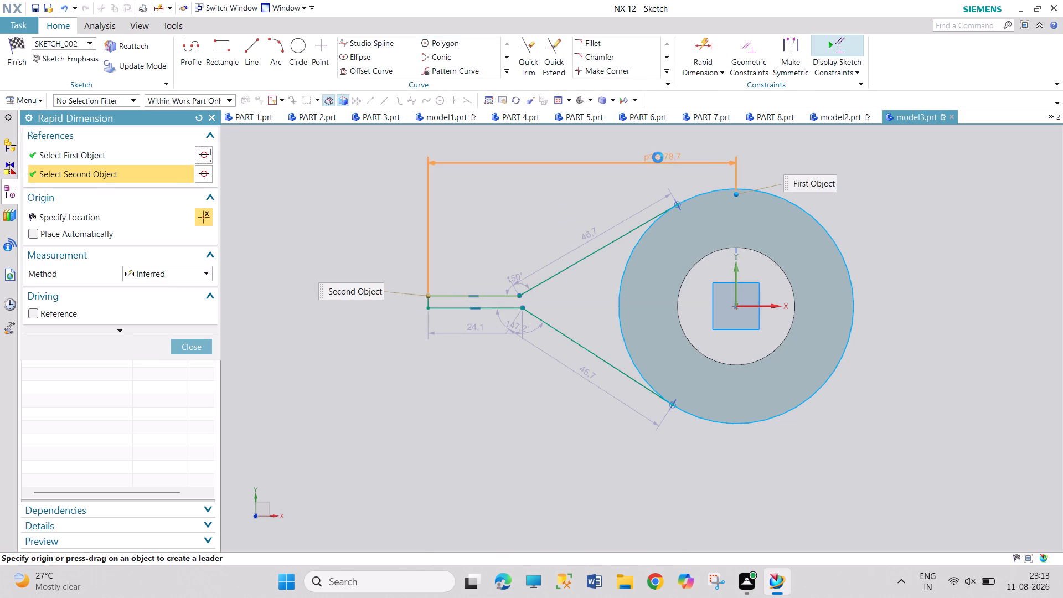
click(657, 157)
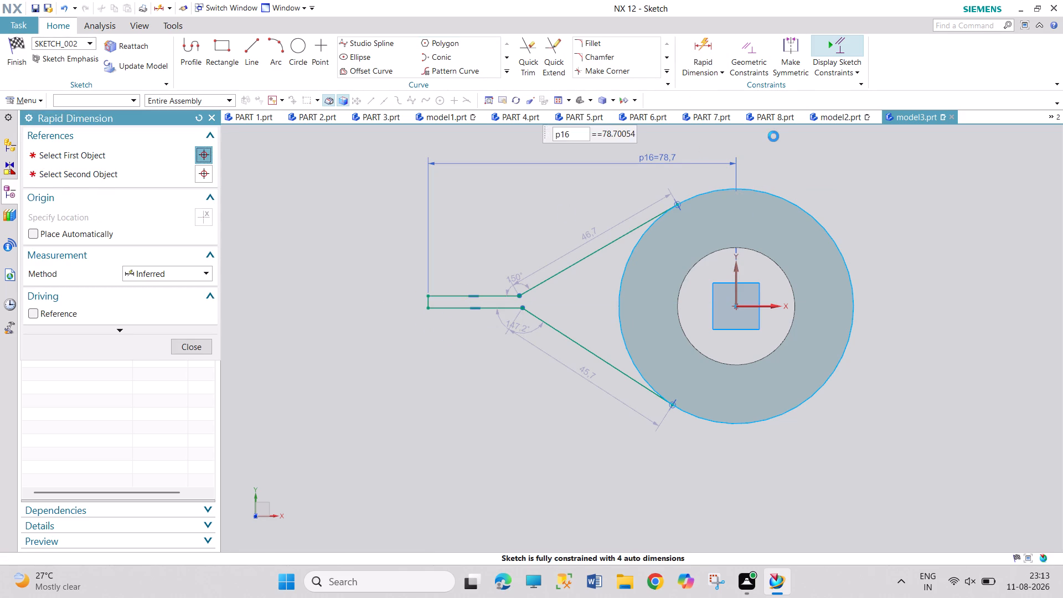
text(110)
key(Return)
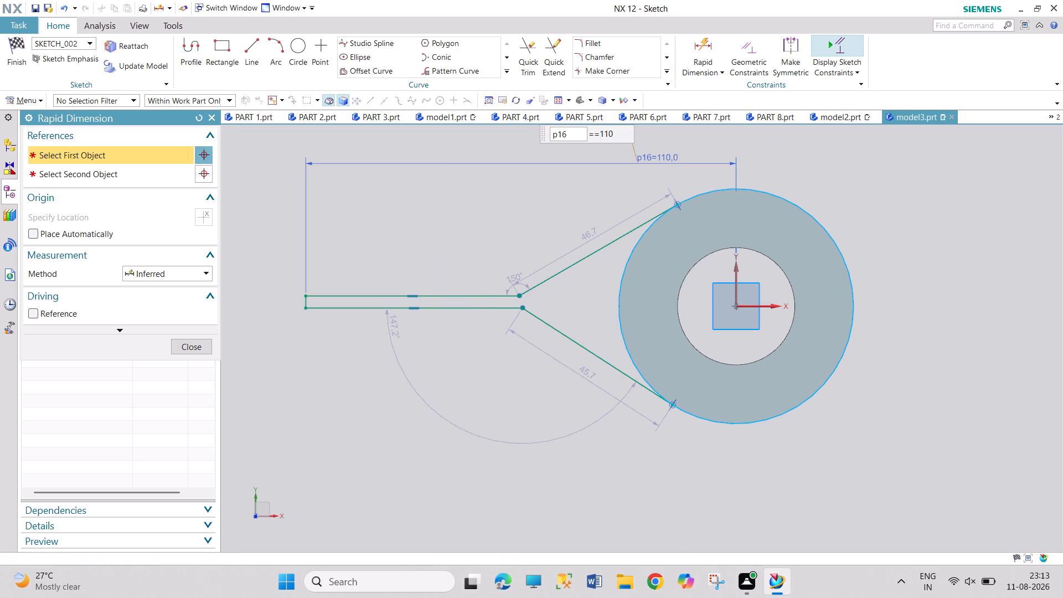
key(Escape)
key(Escape)
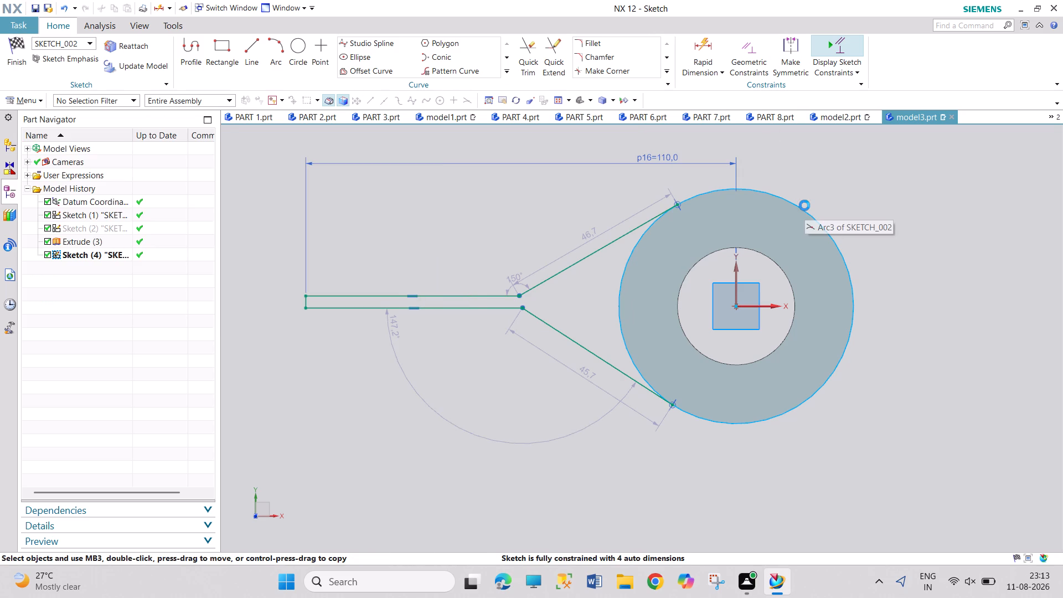
key(Escape)
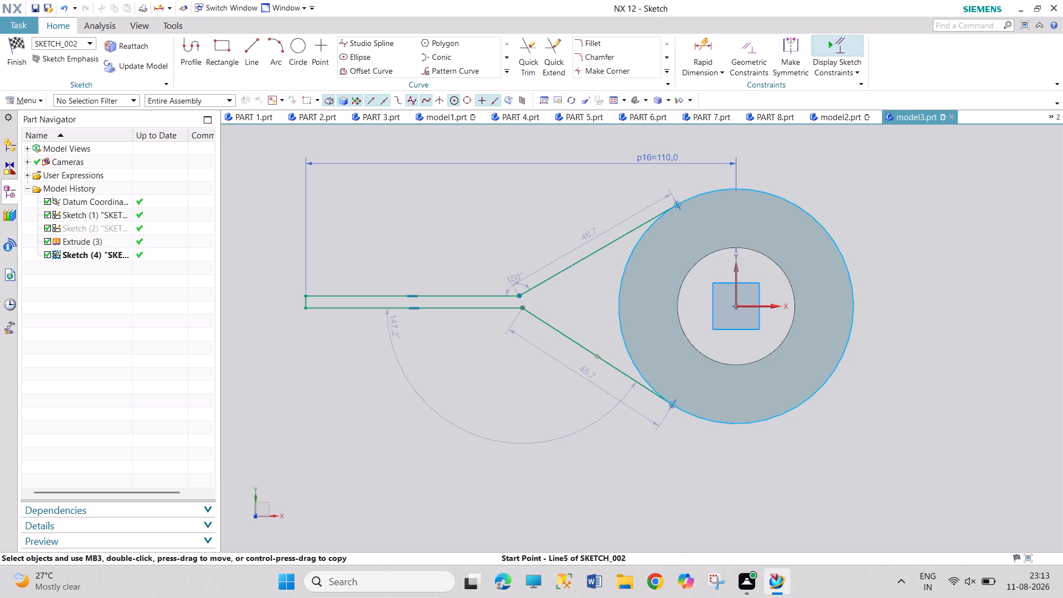
Widen the arm by moving its lower horizontal-to-sloped corner downward and its upper corner upward.
drag(524, 308, 508, 382)
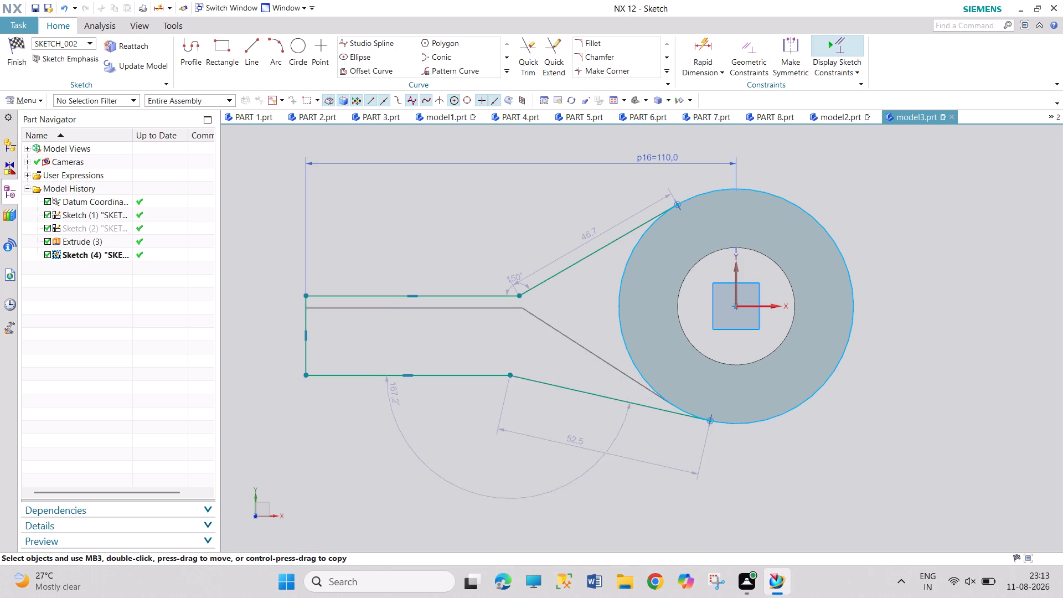
drag(508, 382, 508, 385)
drag(519, 296, 518, 244)
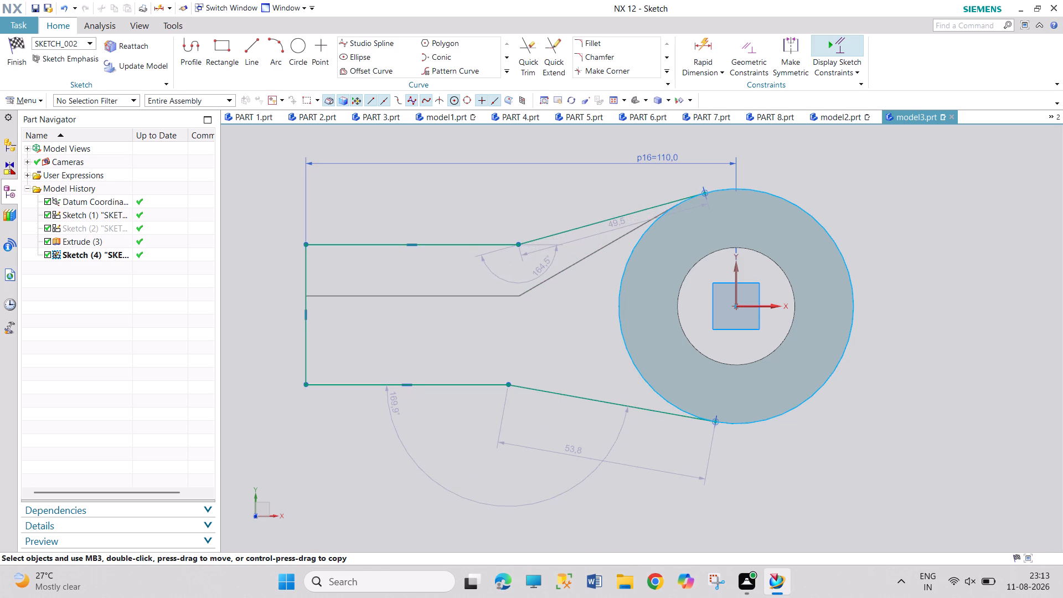
drag(518, 244, 519, 244)
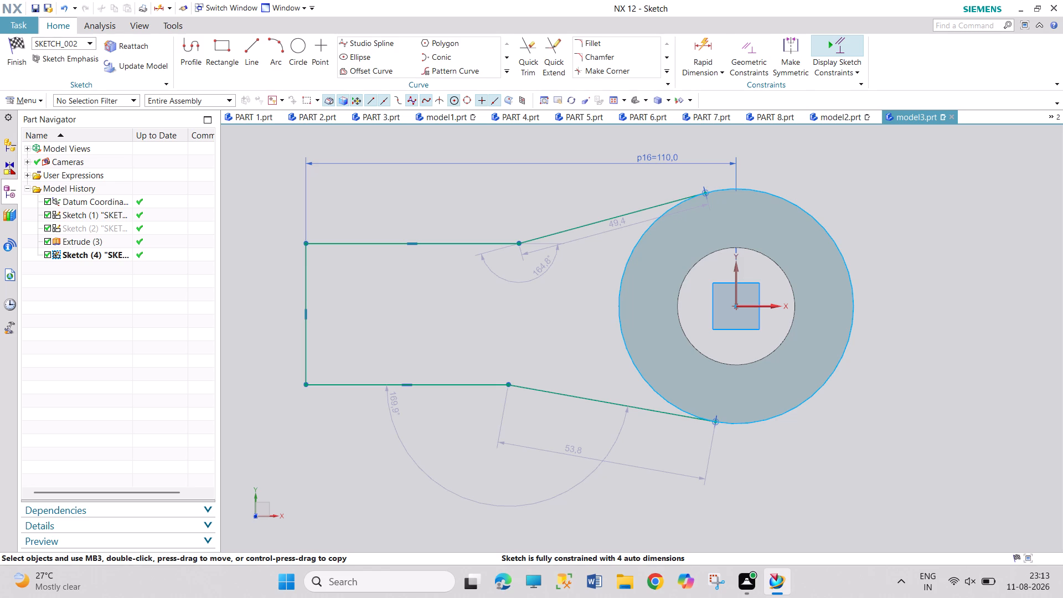
Make the arm's upper and lower horizontal lines symmetric about the X axis.
click(786, 53)
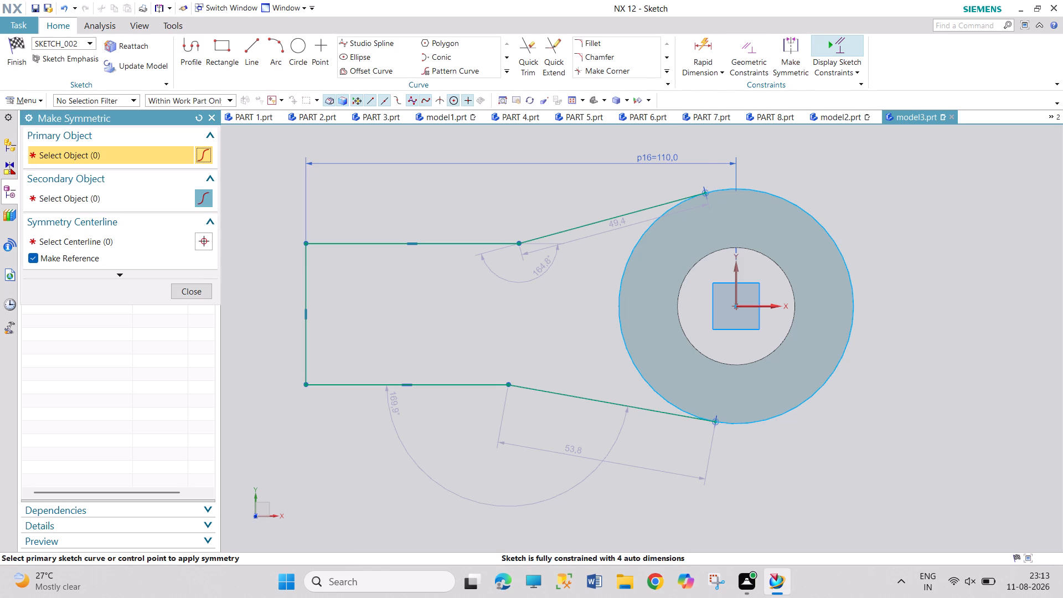
click(425, 242)
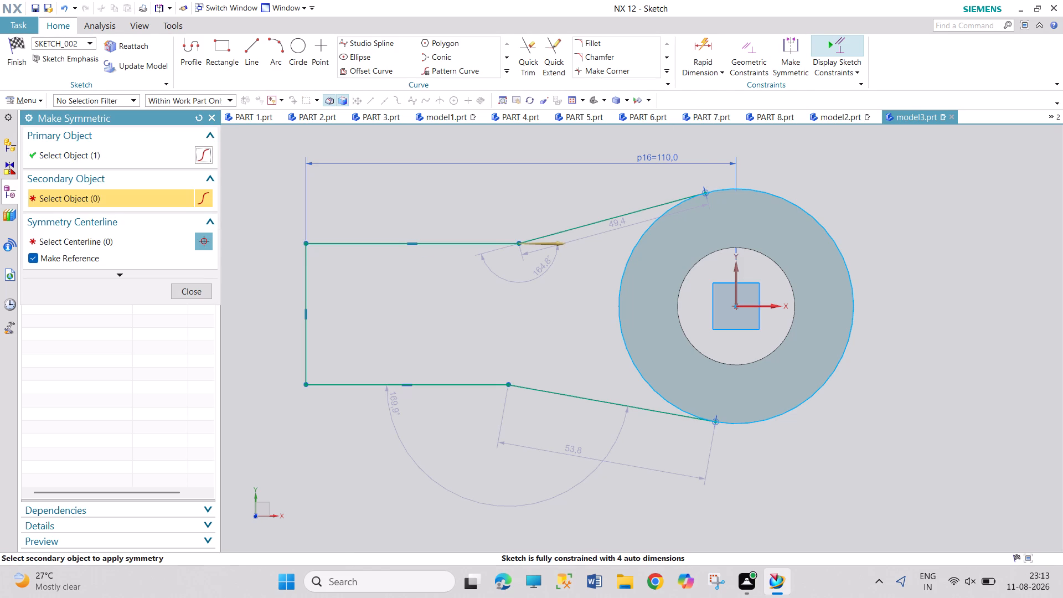
click(462, 385)
click(756, 303)
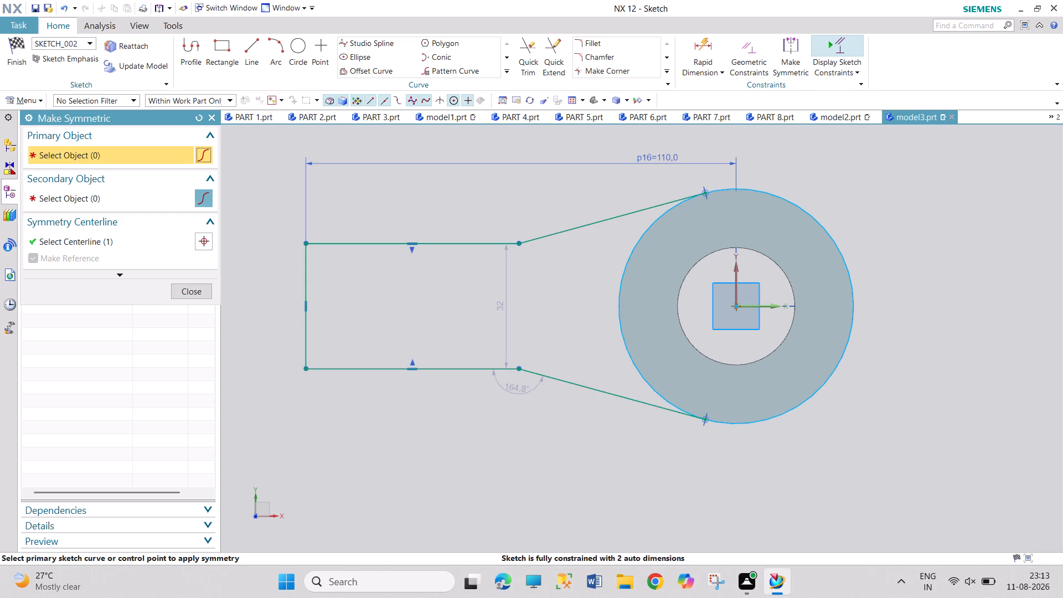
drag(500, 308, 439, 300)
key(Escape)
key(Escape)
key(Escape)
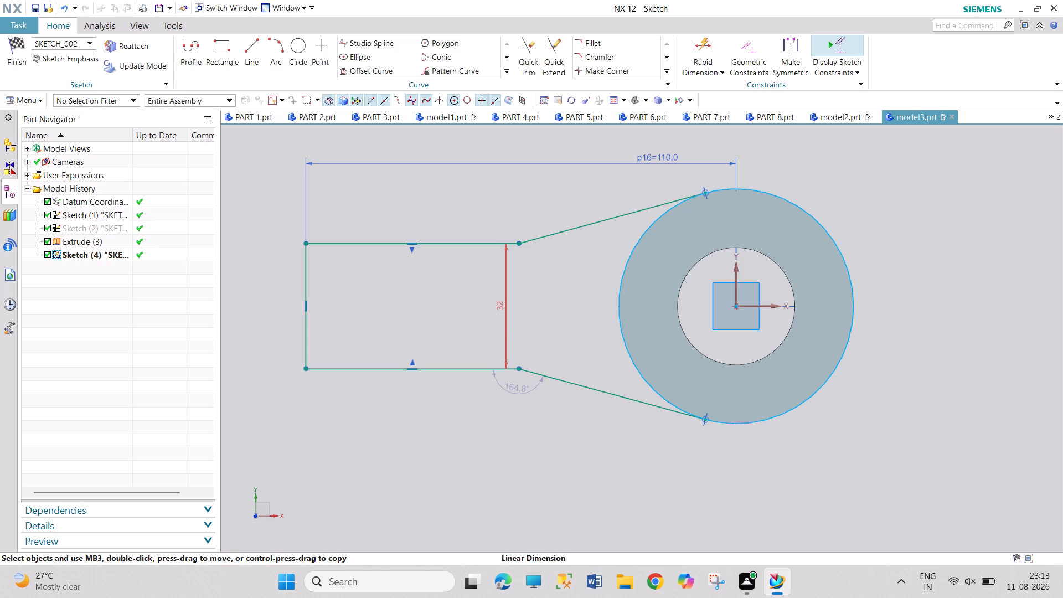
Set the vertical distance between the arm's two horizontal lines to 30 mm.
double_click(503, 307)
text(30)
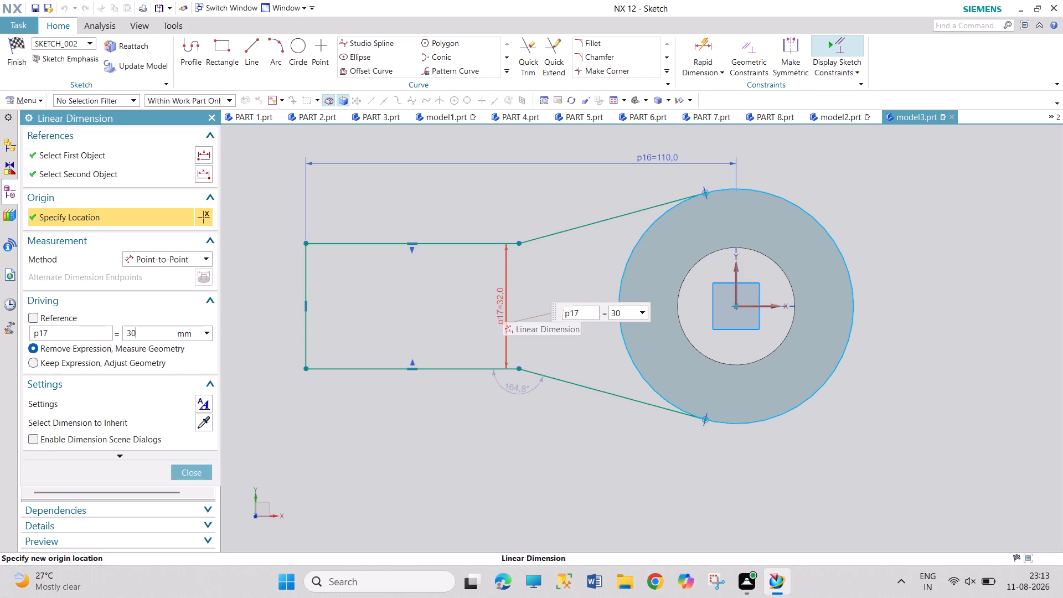
key(Return)
key(Escape)
key(Escape)
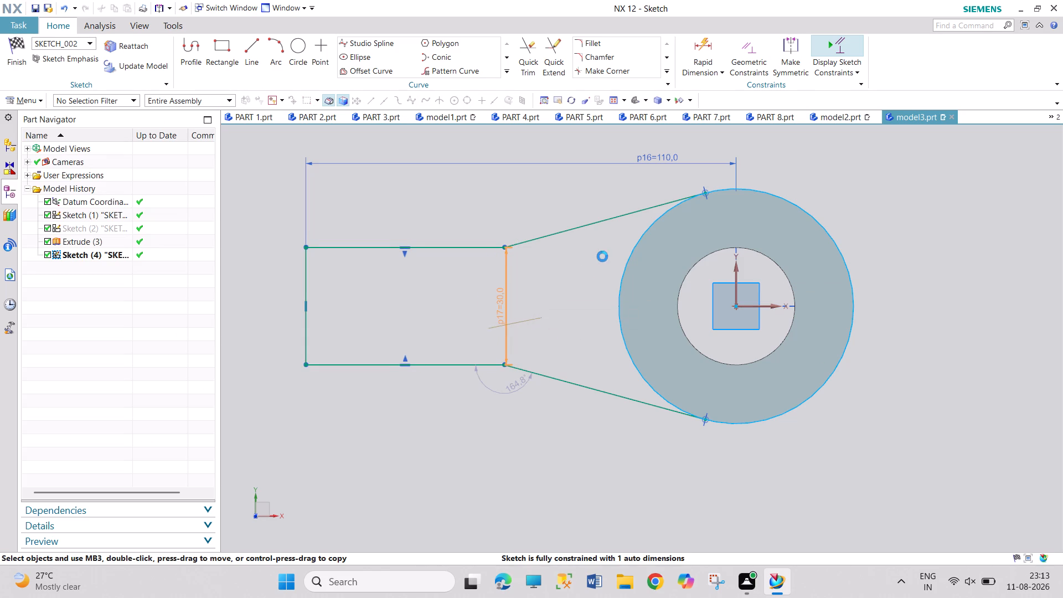
key(Escape)
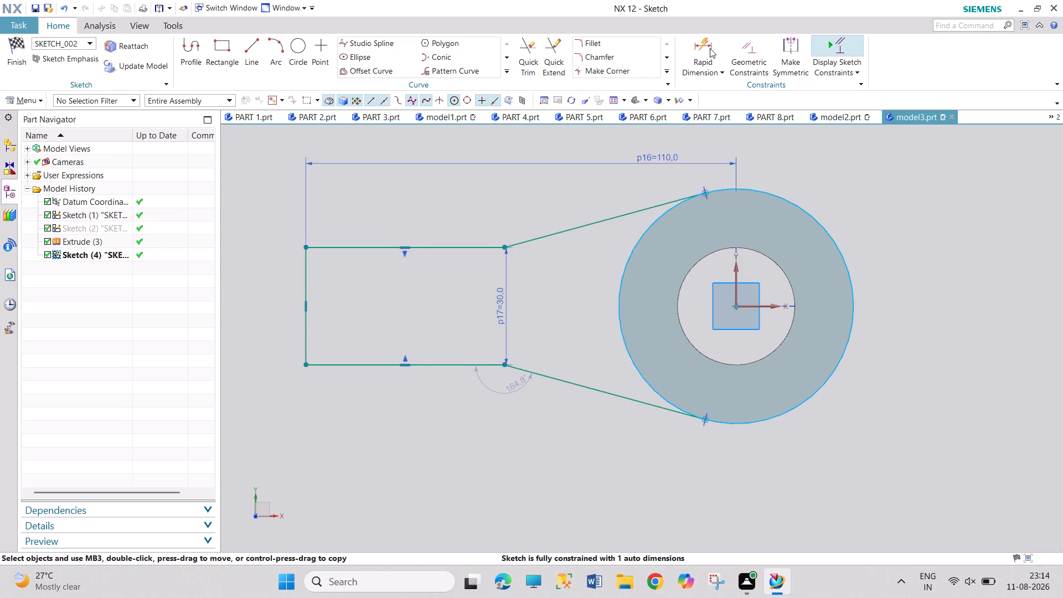
Dimension the arm's upper horizontal line at 25 mm with Rapid Dimension and finish the sketch.
click(710, 48)
click(429, 245)
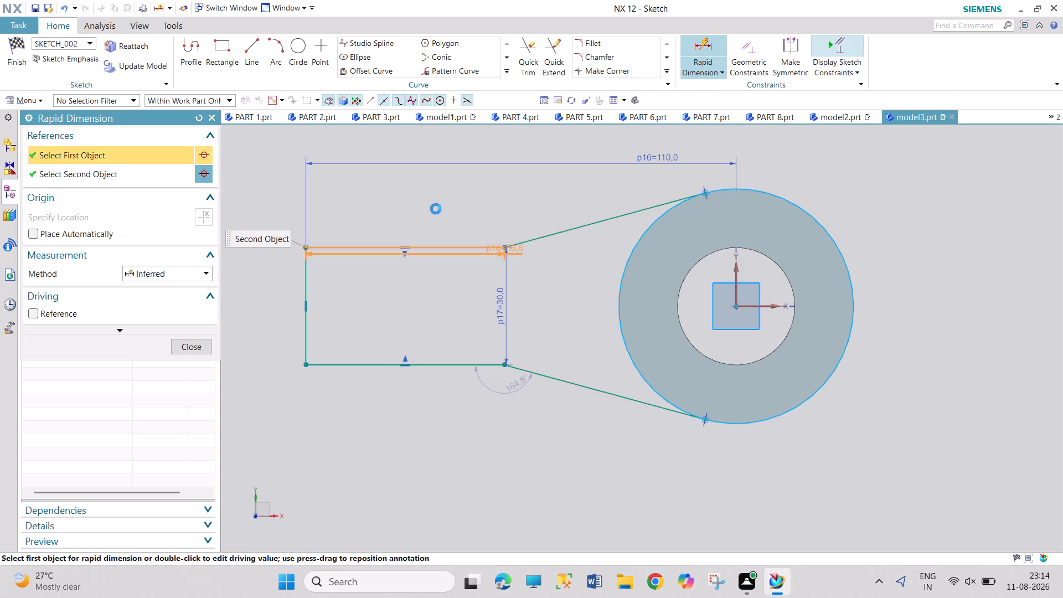
click(436, 209)
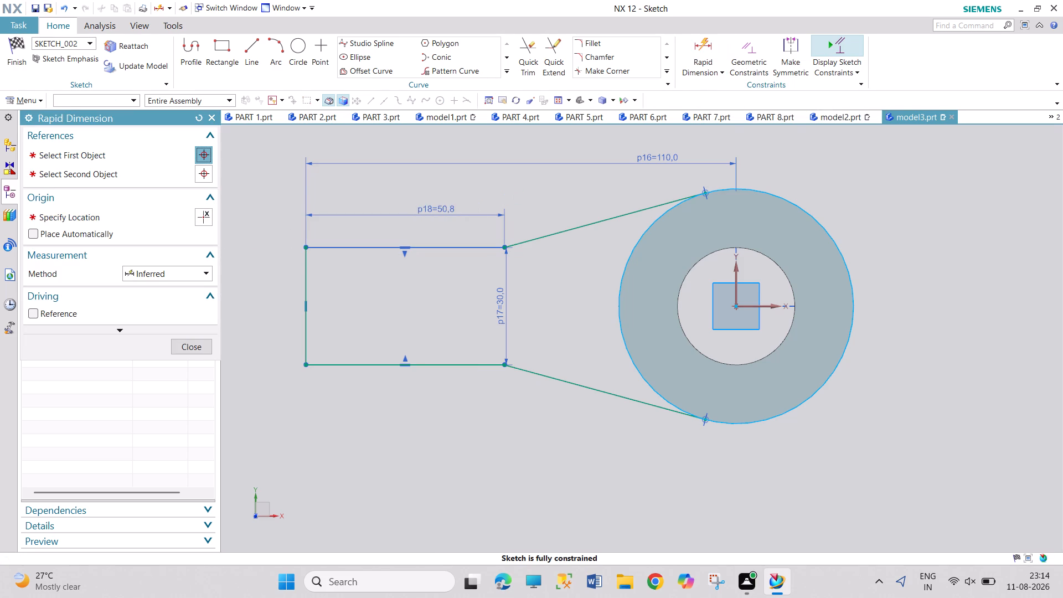
text(25)
key(Return)
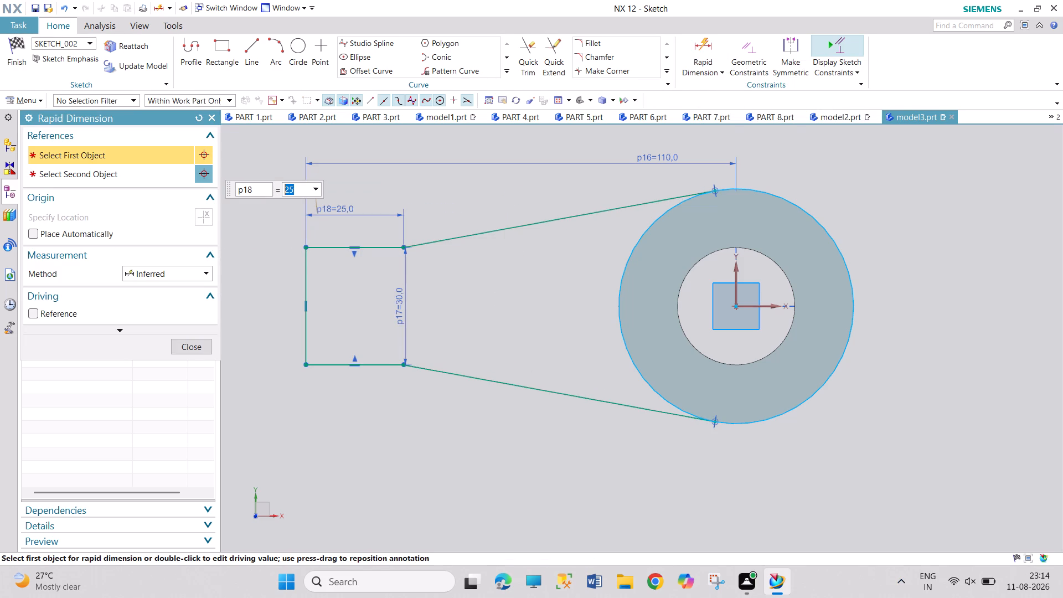
click(192, 346)
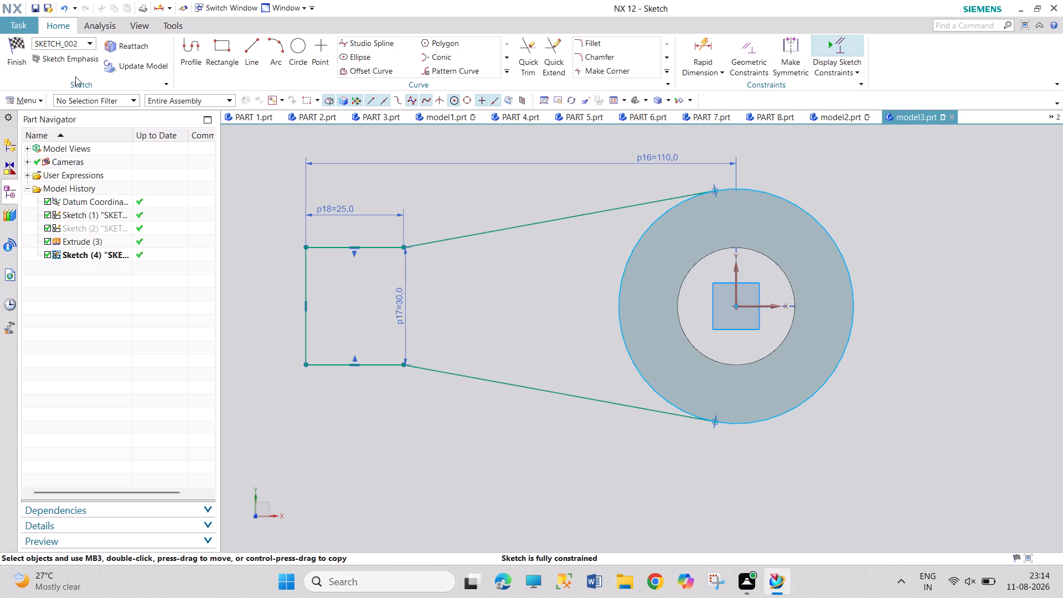
click(17, 64)
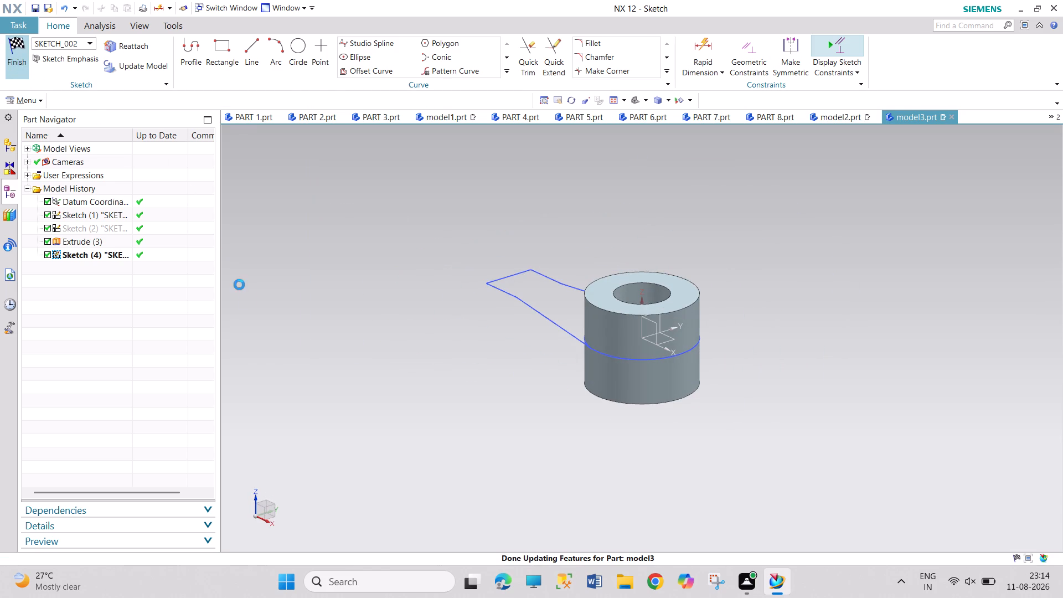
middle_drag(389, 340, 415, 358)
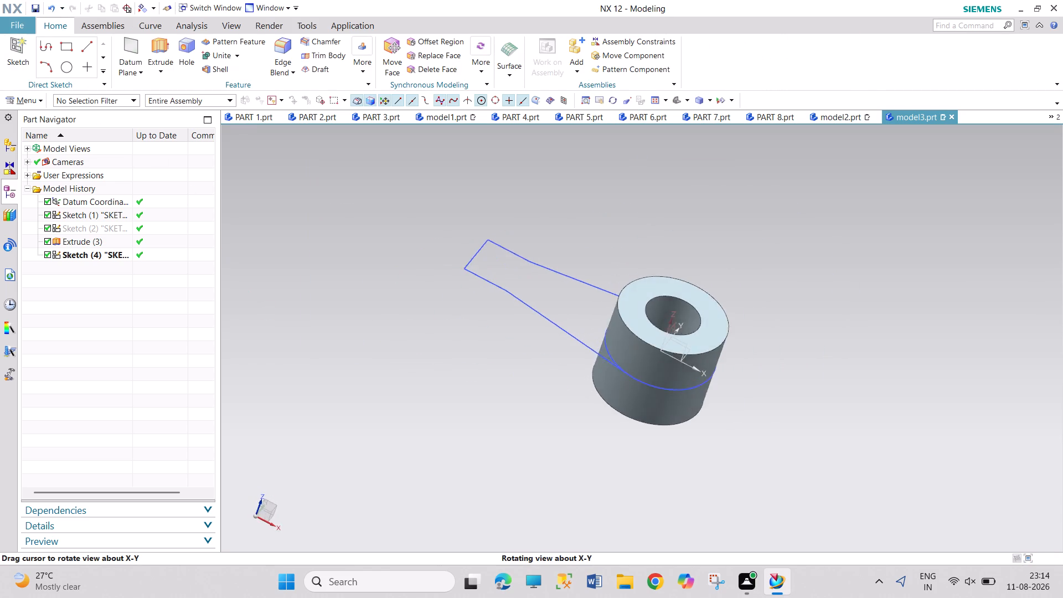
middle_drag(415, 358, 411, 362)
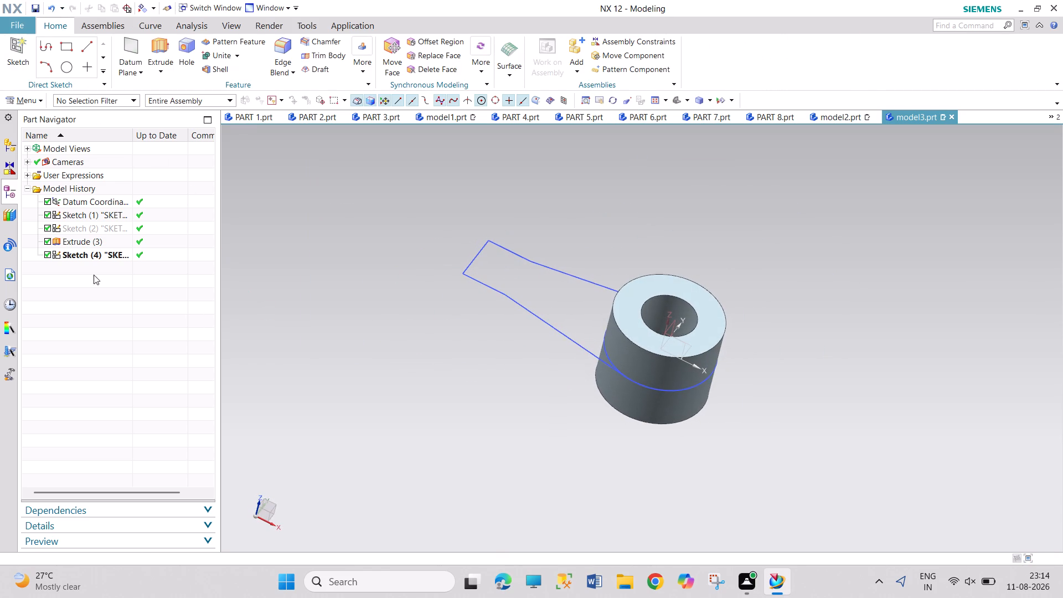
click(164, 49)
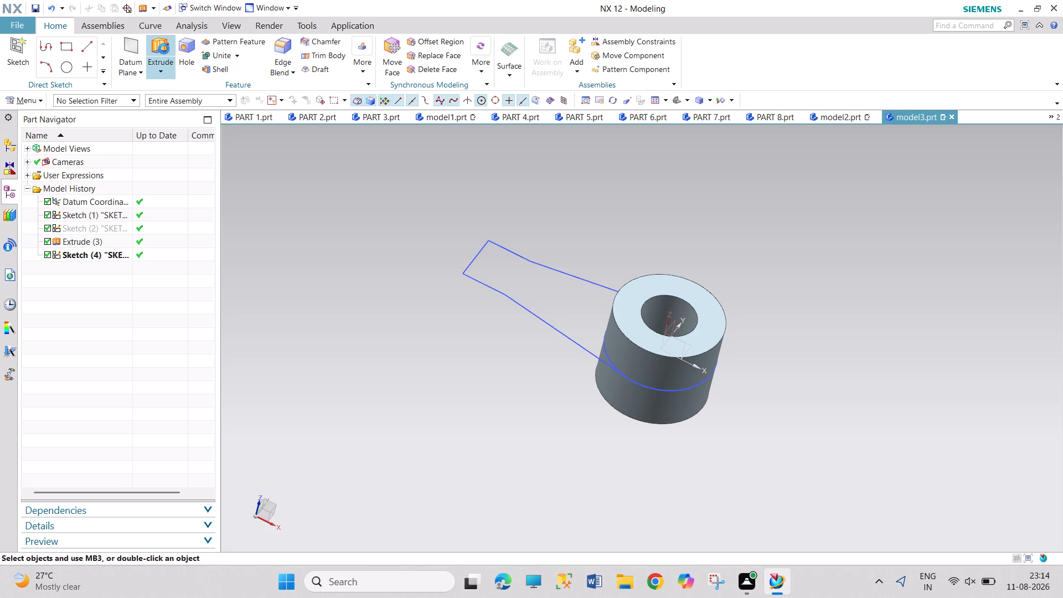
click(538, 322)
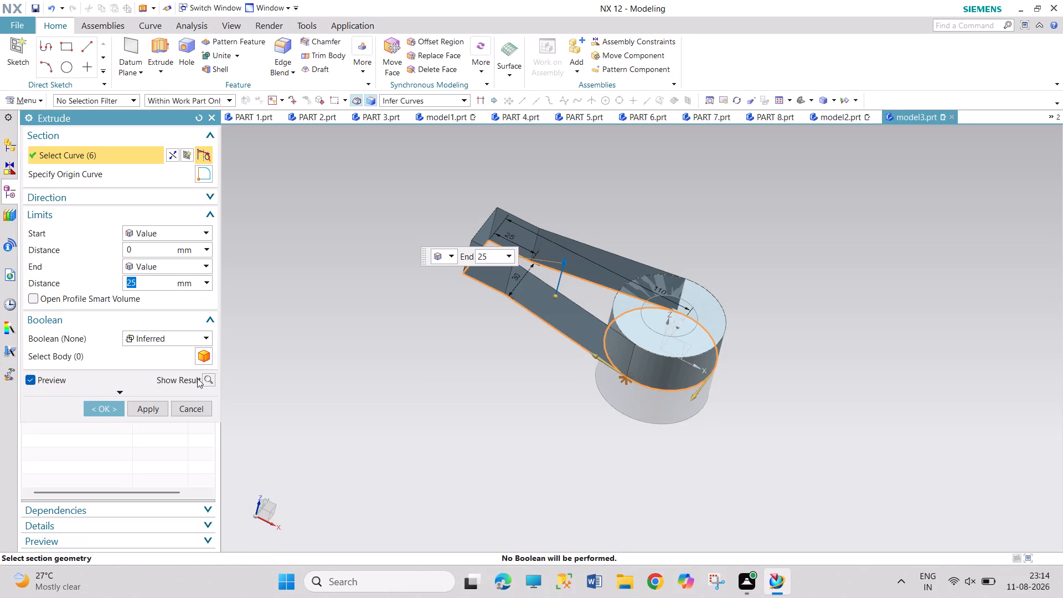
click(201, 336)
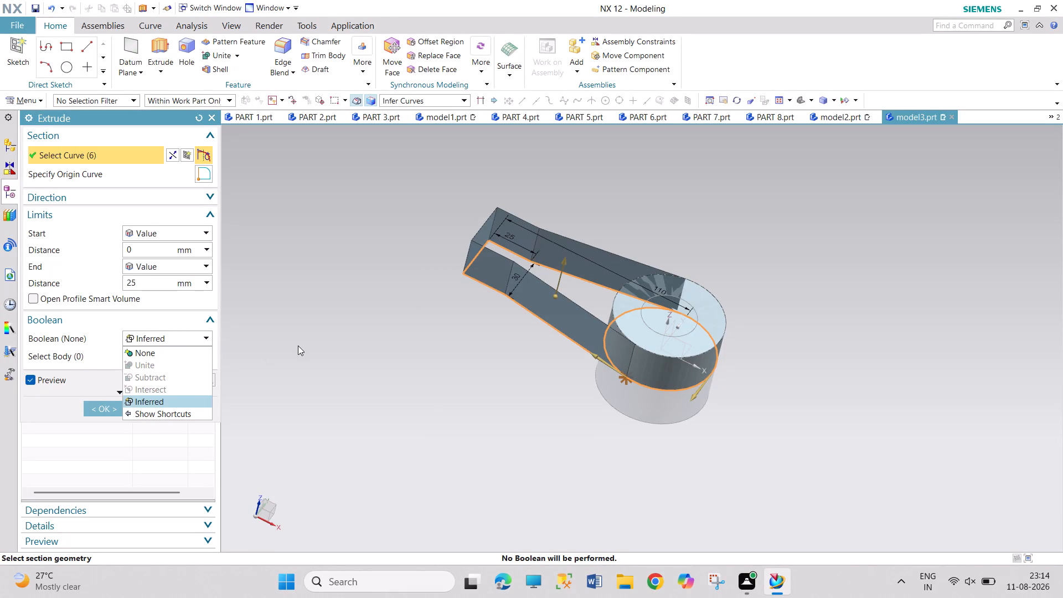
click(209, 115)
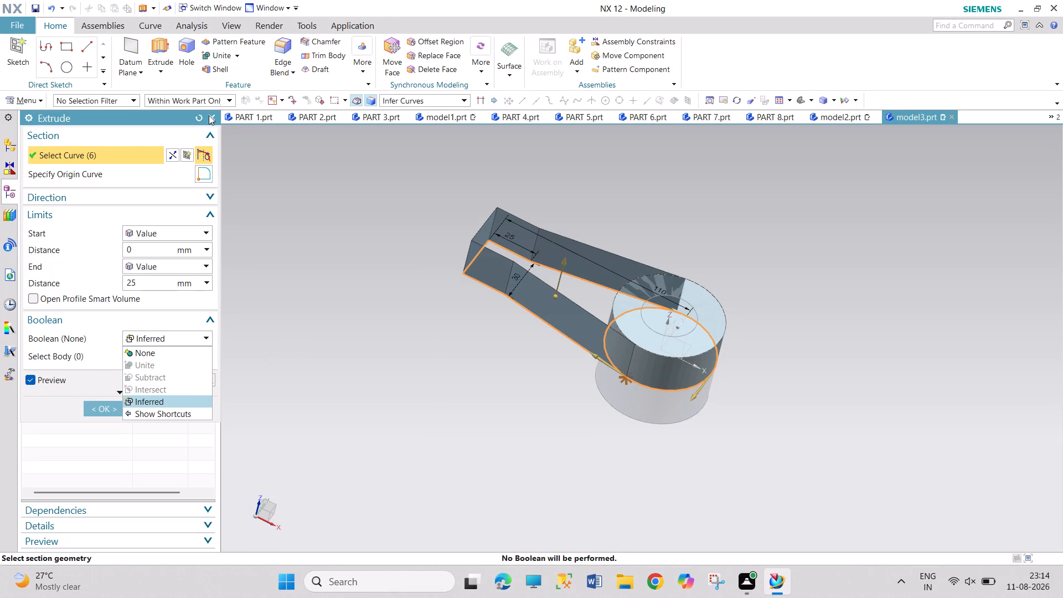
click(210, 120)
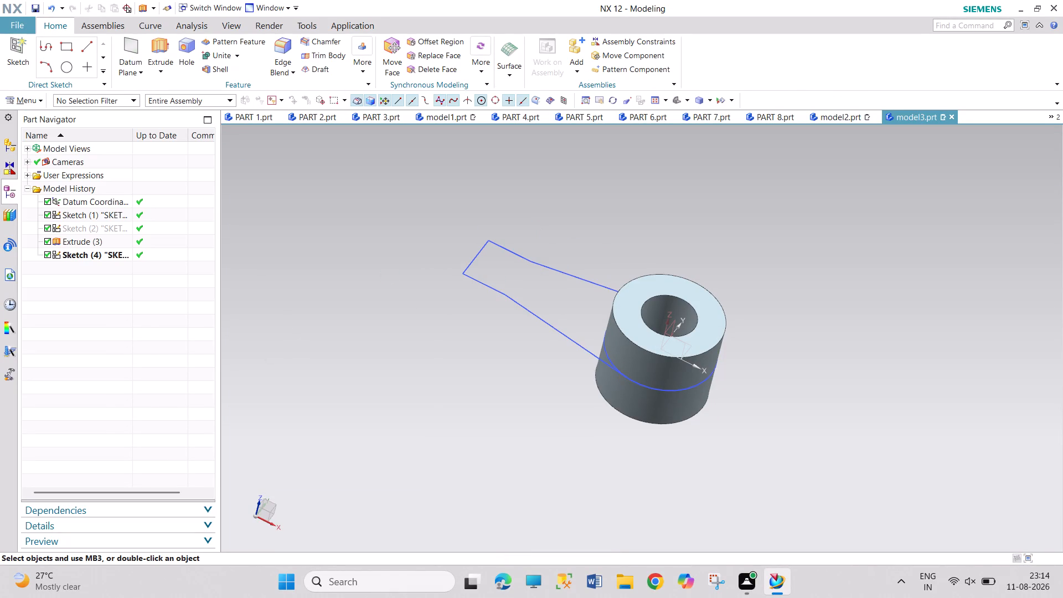
Reopen the arm sketch with rollback, trim away the projected circle's far arc between the tangent points, and finish the sketch.
right_click(569, 341)
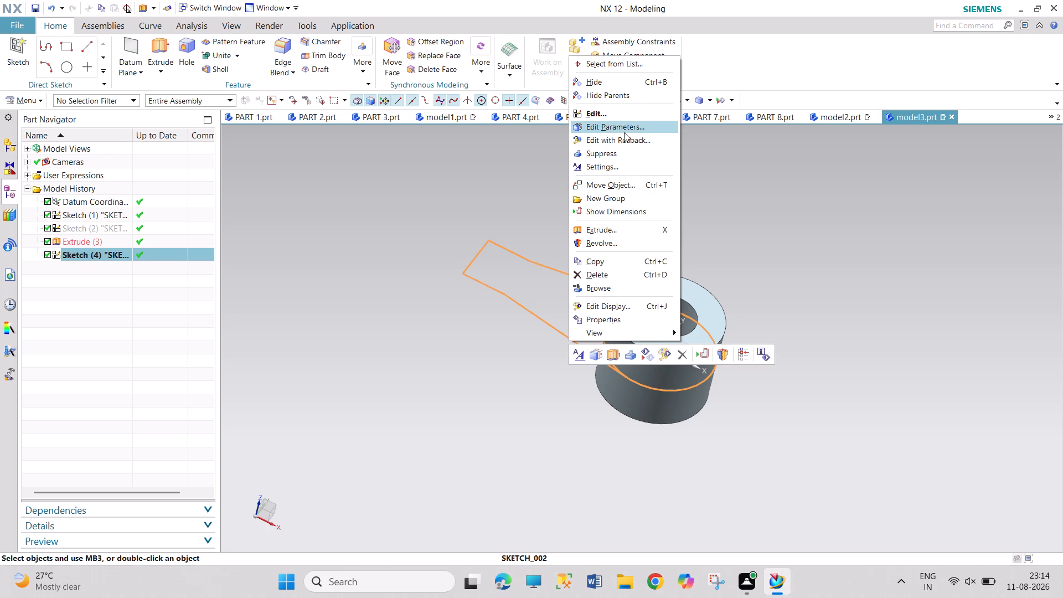
click(627, 140)
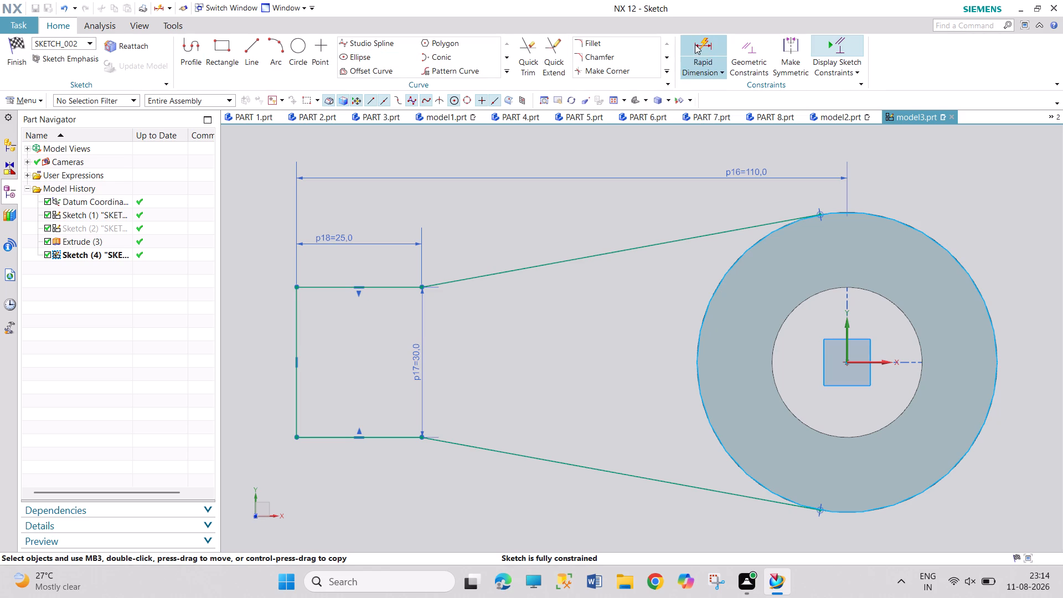
click(533, 56)
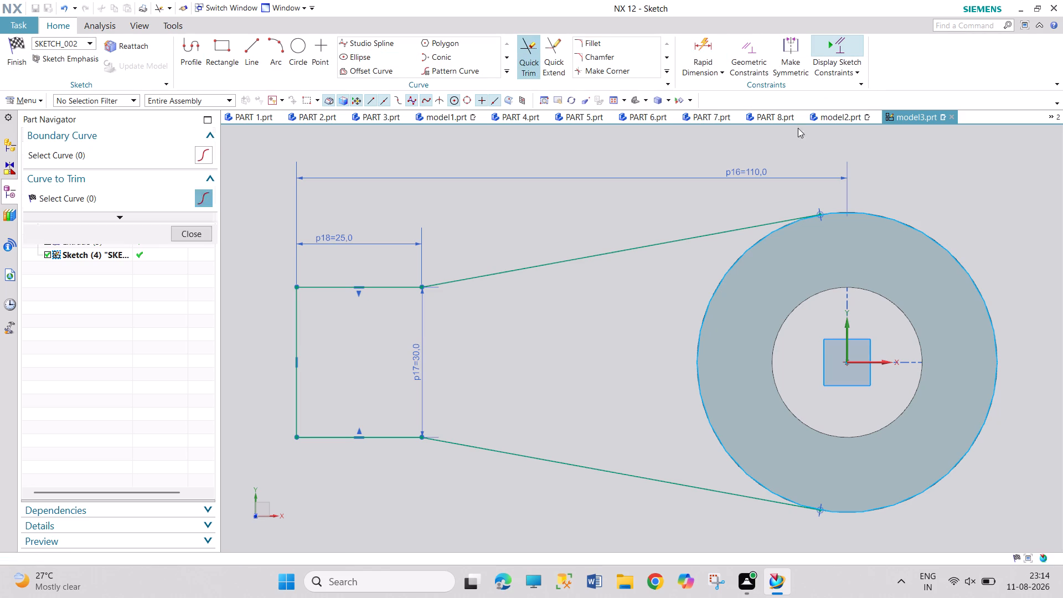
click(936, 238)
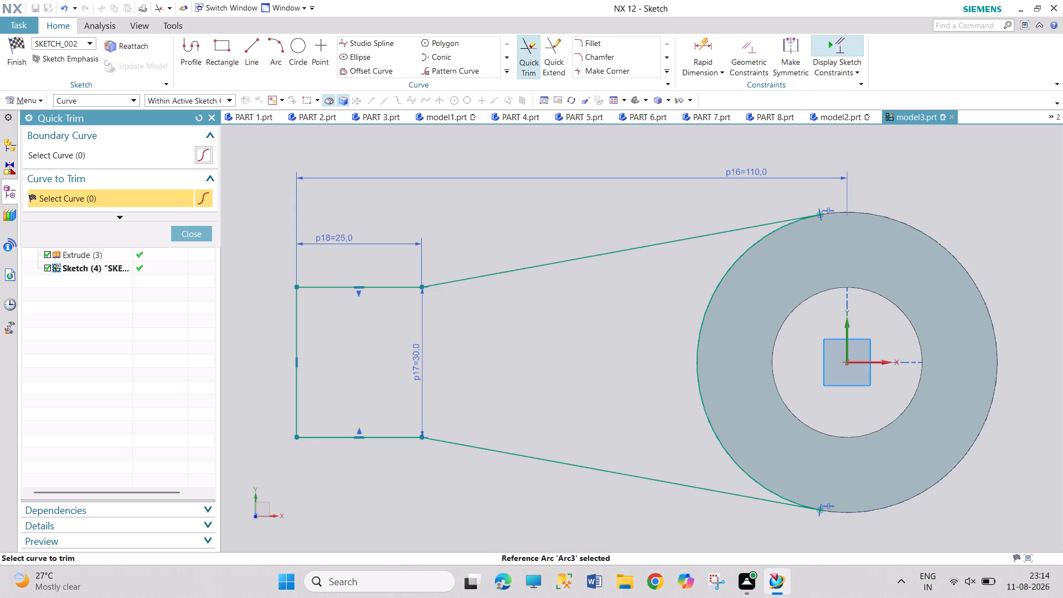
click(214, 116)
click(19, 60)
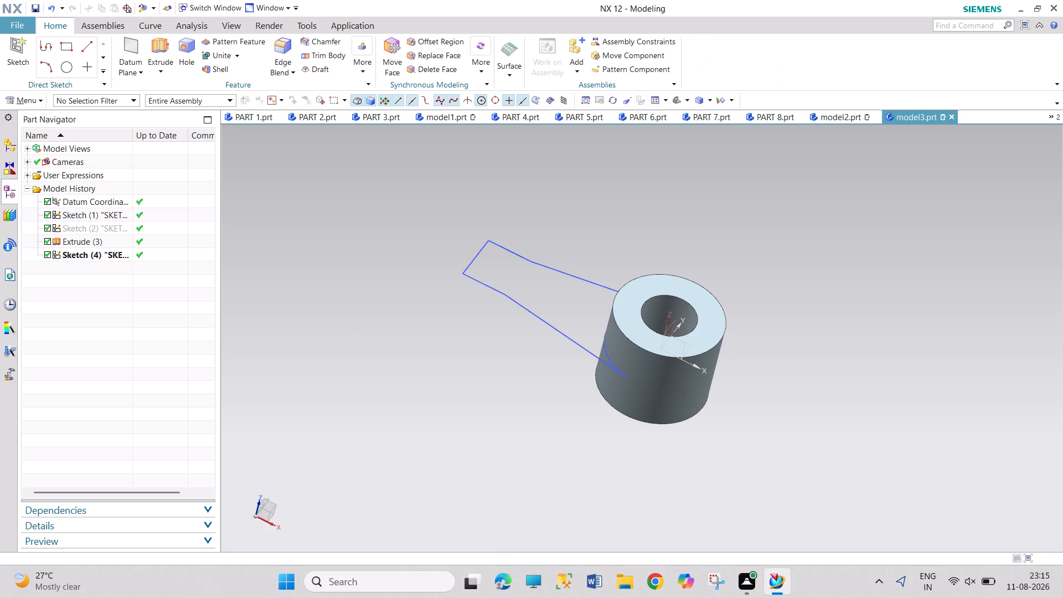
Extrude the arm sketch with a symmetric distance of 5 mm, keeping the inferred unite with the cylinder.
click(159, 47)
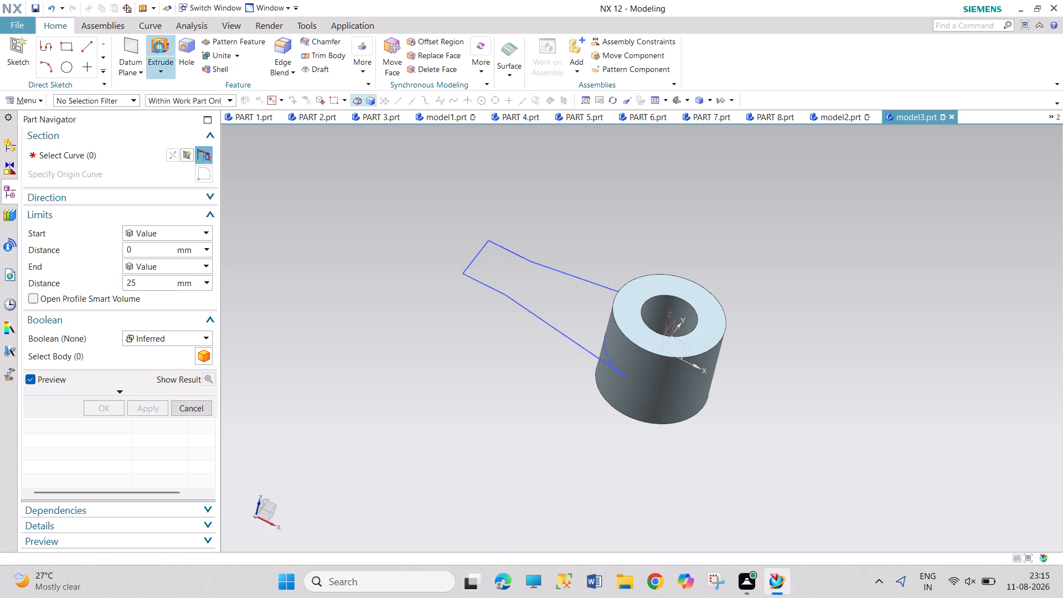
click(537, 323)
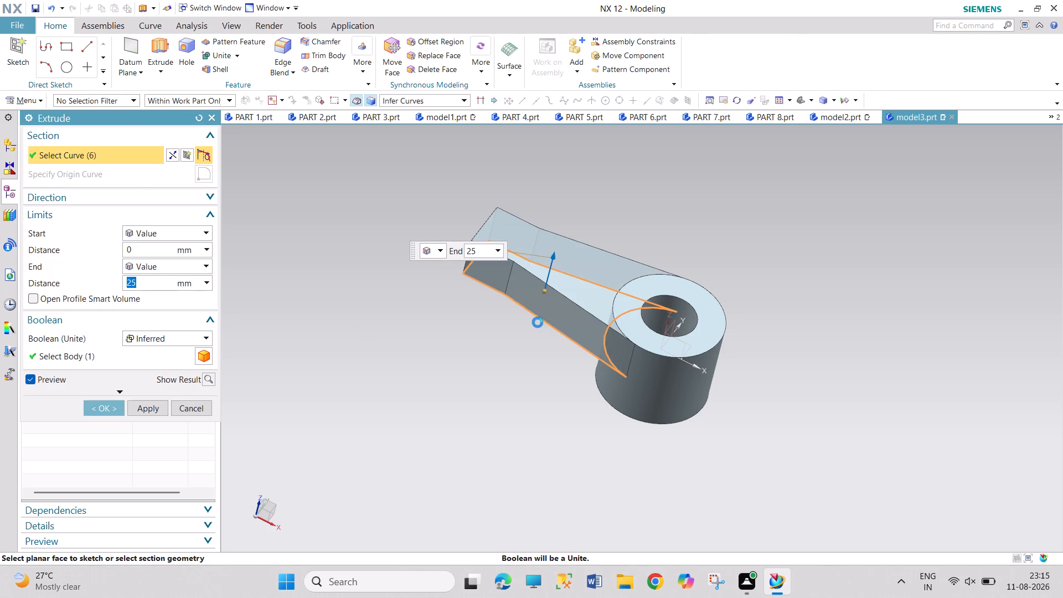
middle_drag(484, 364, 494, 367)
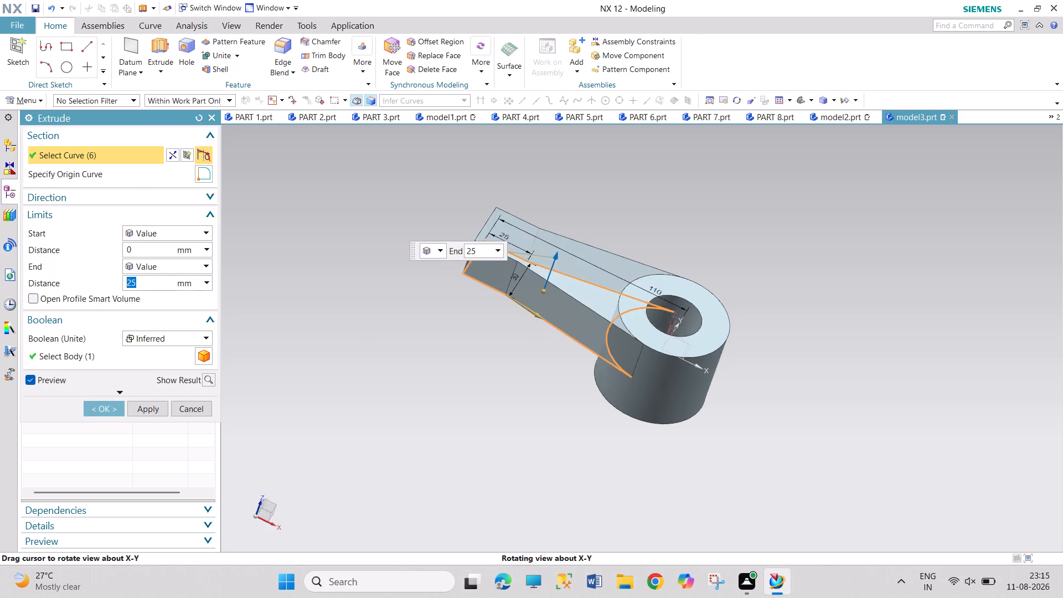
middle_drag(494, 367, 519, 372)
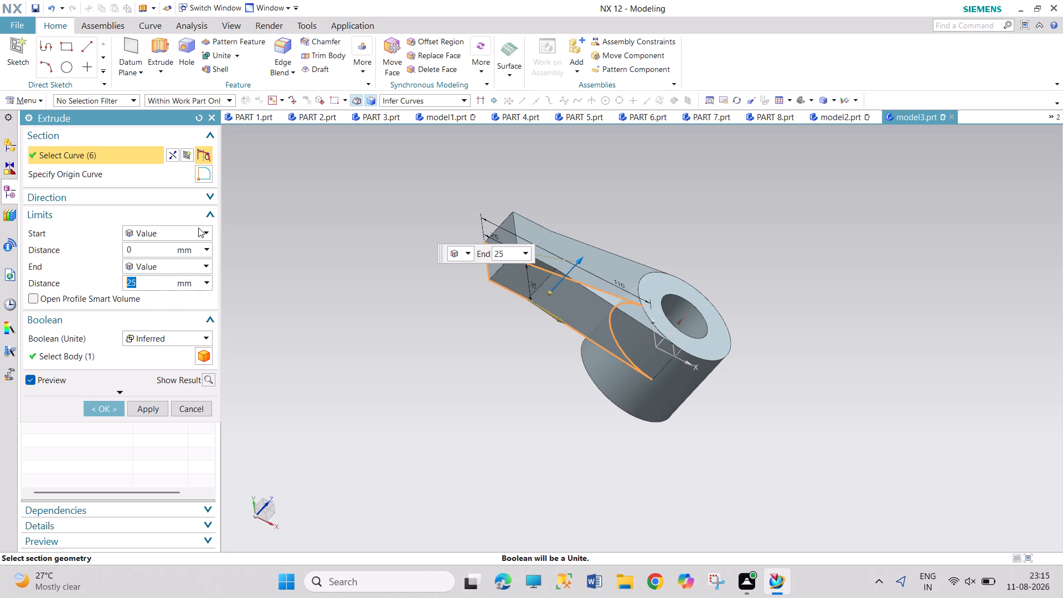
click(204, 231)
click(169, 264)
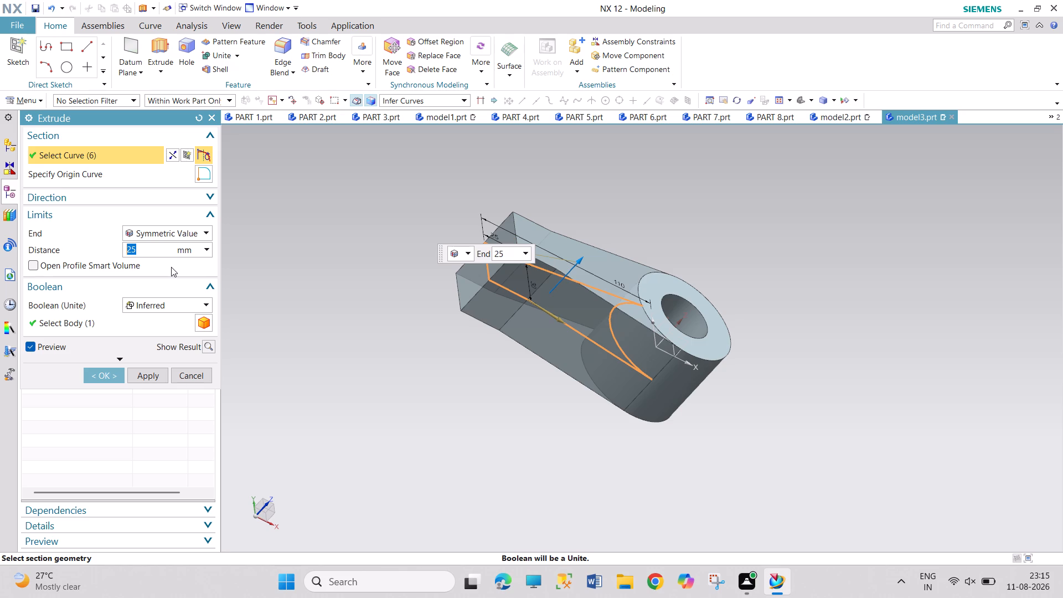
key(5)
key(Return)
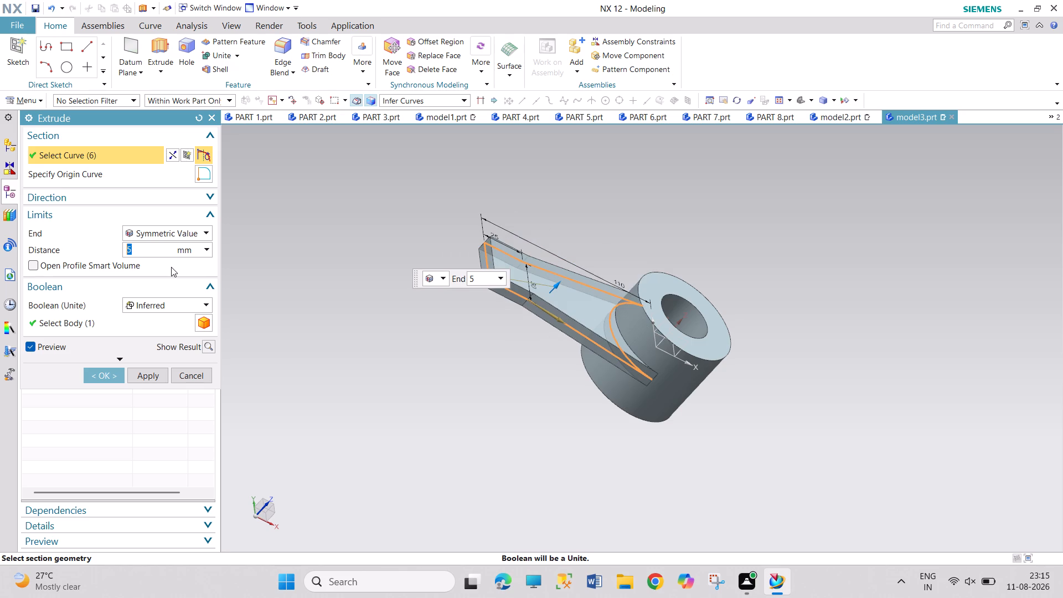
click(100, 372)
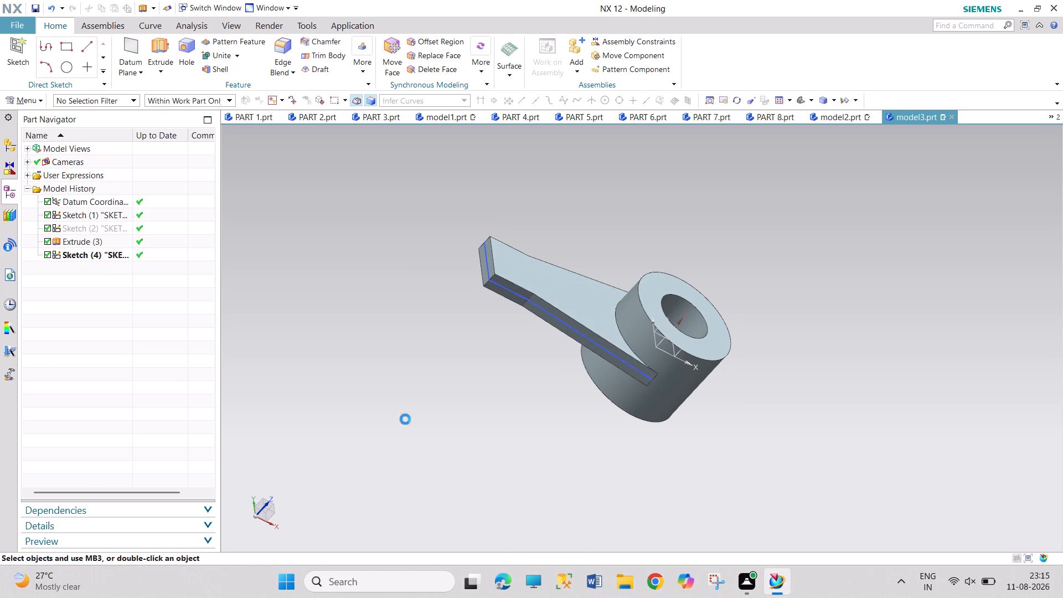
Create a task-environment sketch on the narrow side face of the arm's straight end section.
scroll(545, 355, up, 2)
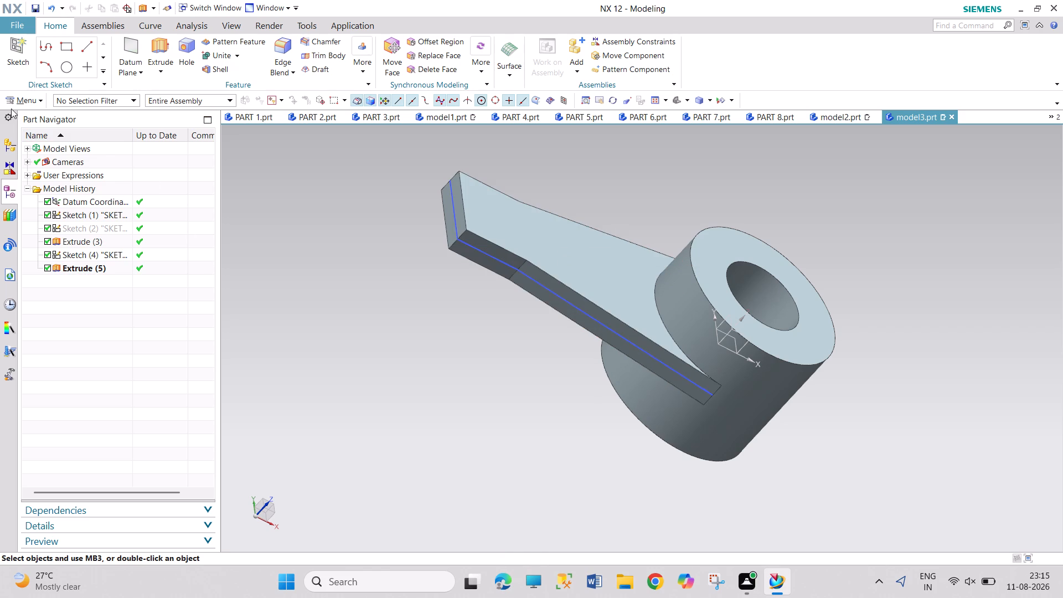
click(22, 100)
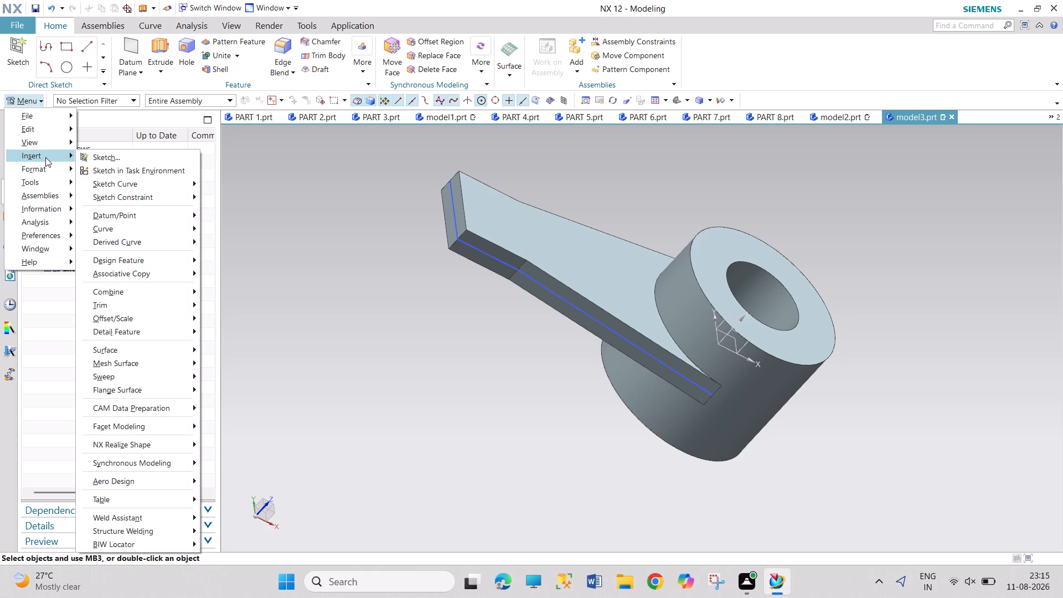
click(45, 157)
click(94, 174)
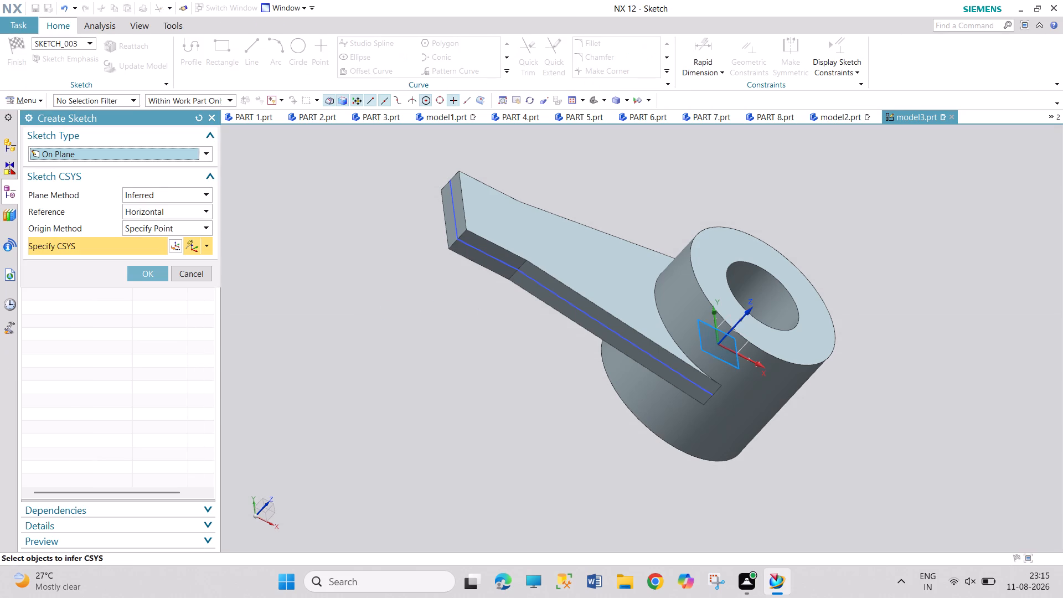
click(483, 261)
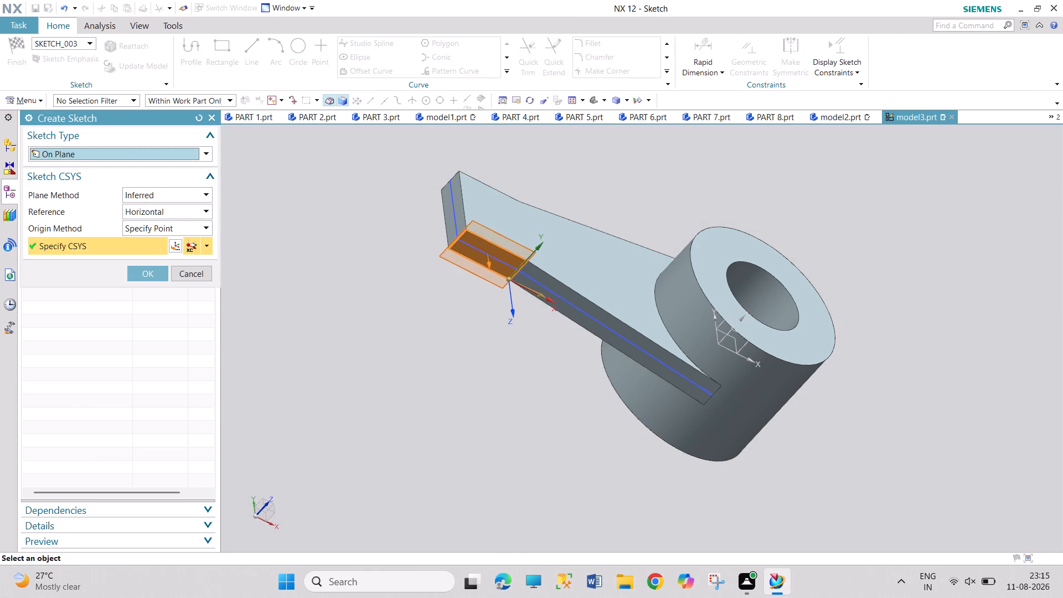
click(151, 274)
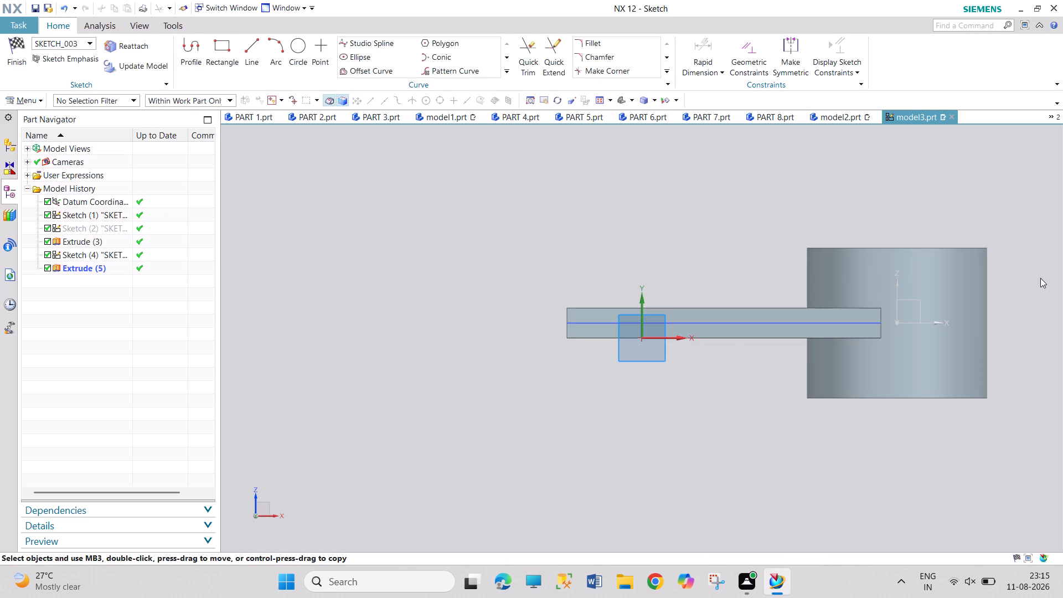
Sketch two concentric circles above the arm's free end, about 15 mm and 26 mm in diameter.
scroll(1017, 282, up, 2)
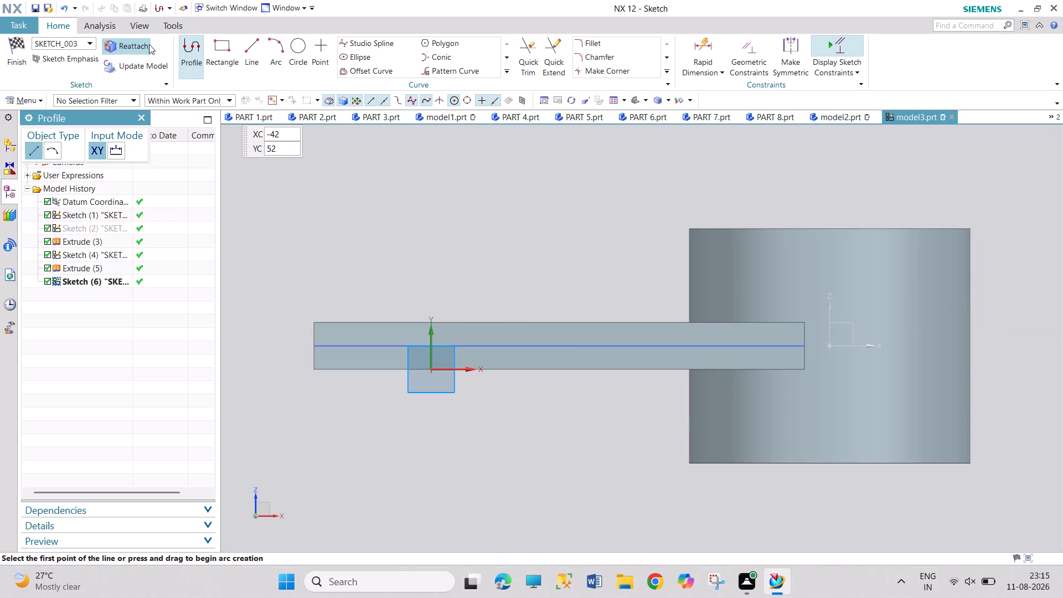
click(301, 42)
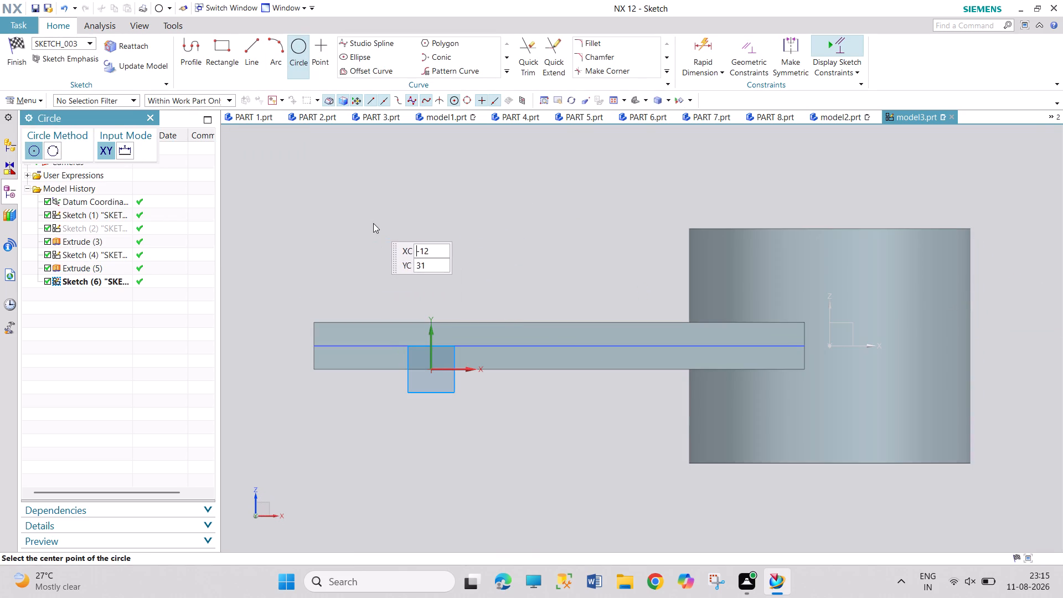
click(368, 220)
click(384, 252)
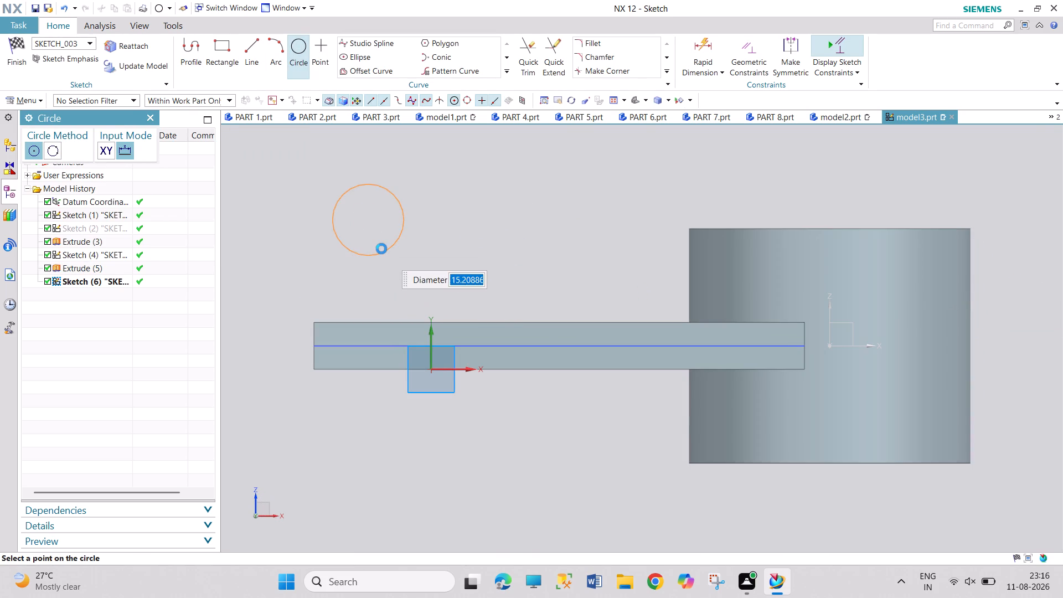
click(368, 220)
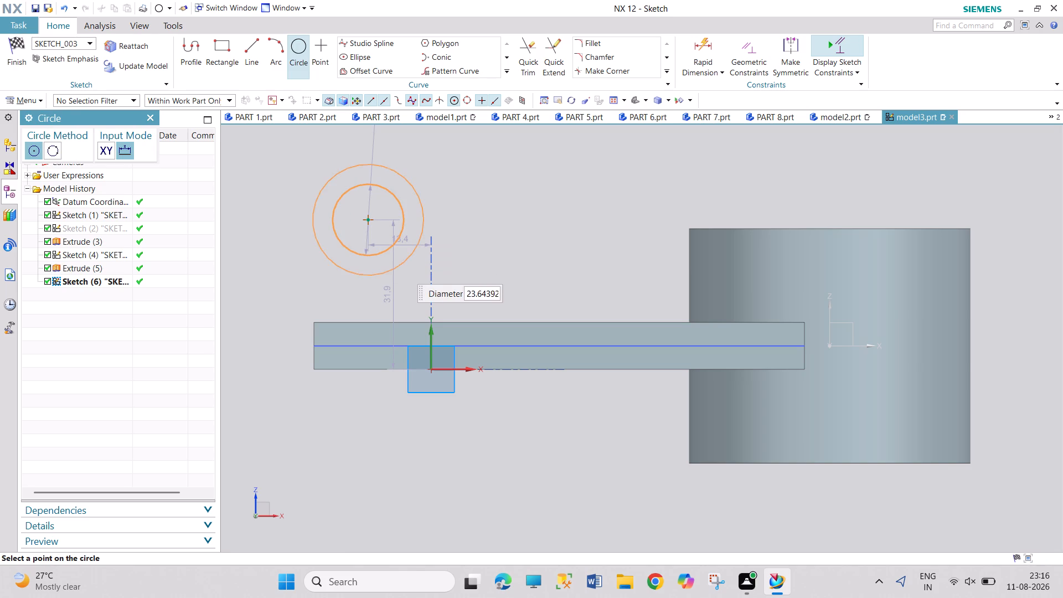
click(403, 271)
key(Escape)
key(Escape)
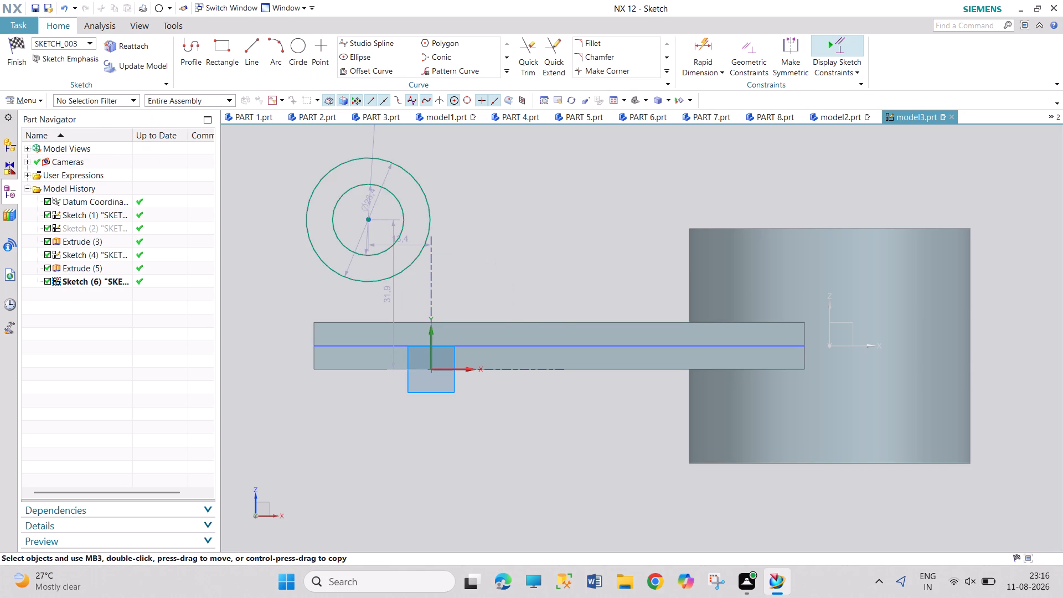
key(Escape)
Set the outer circle's diameter to 25 mm and the inner circle's diameter to 12 mm.
drag(372, 200, 453, 164)
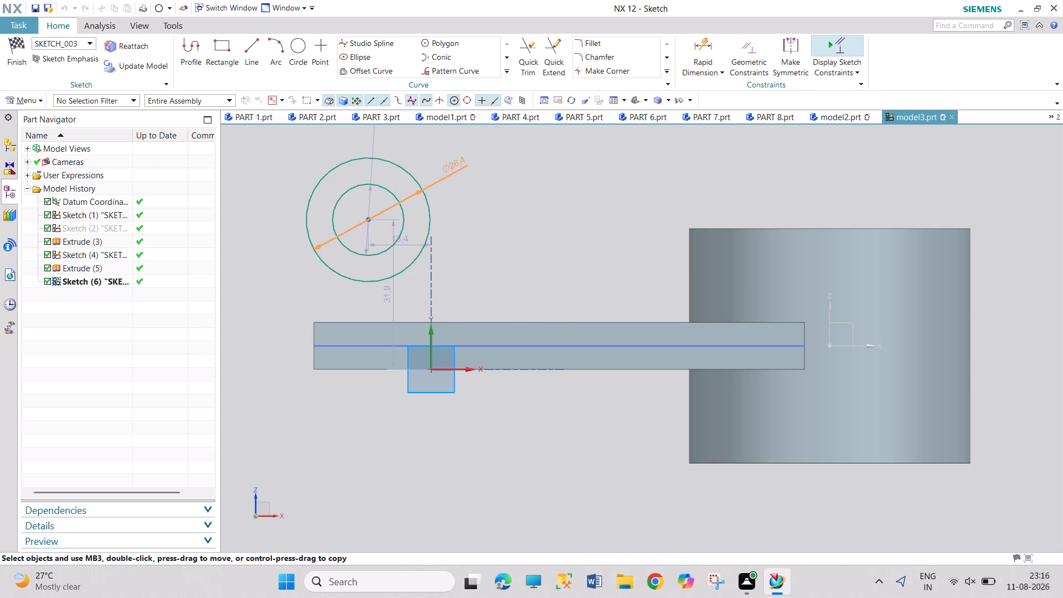
drag(369, 138, 418, 151)
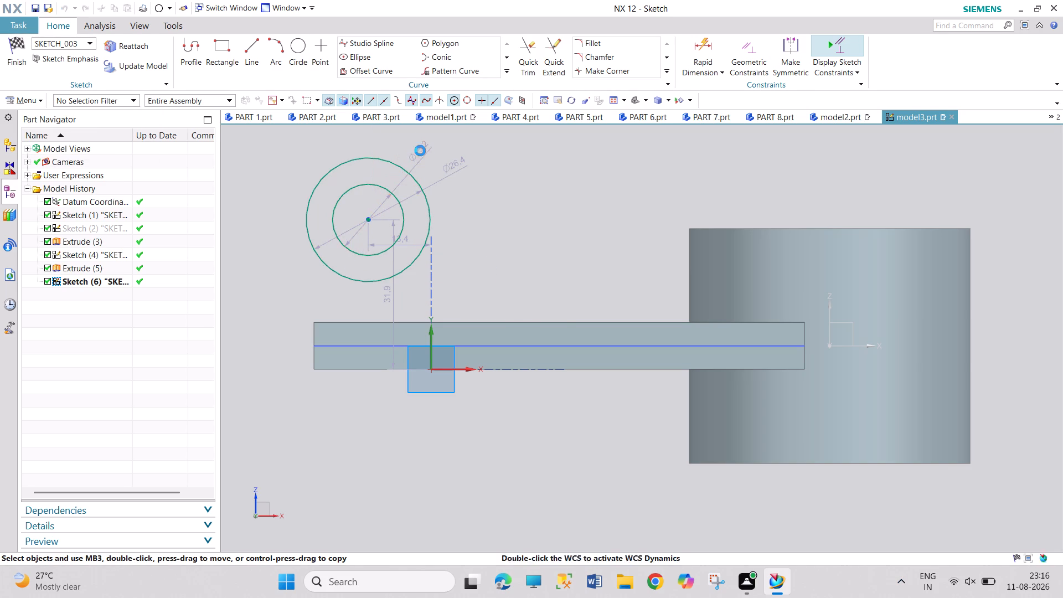
double_click(461, 168)
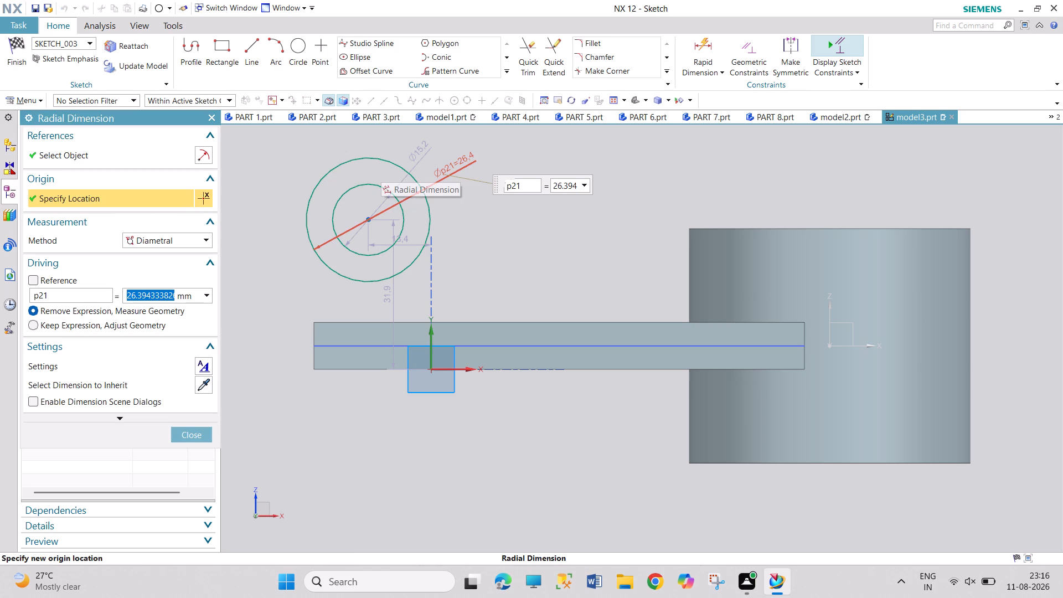
text(25)
key(Return)
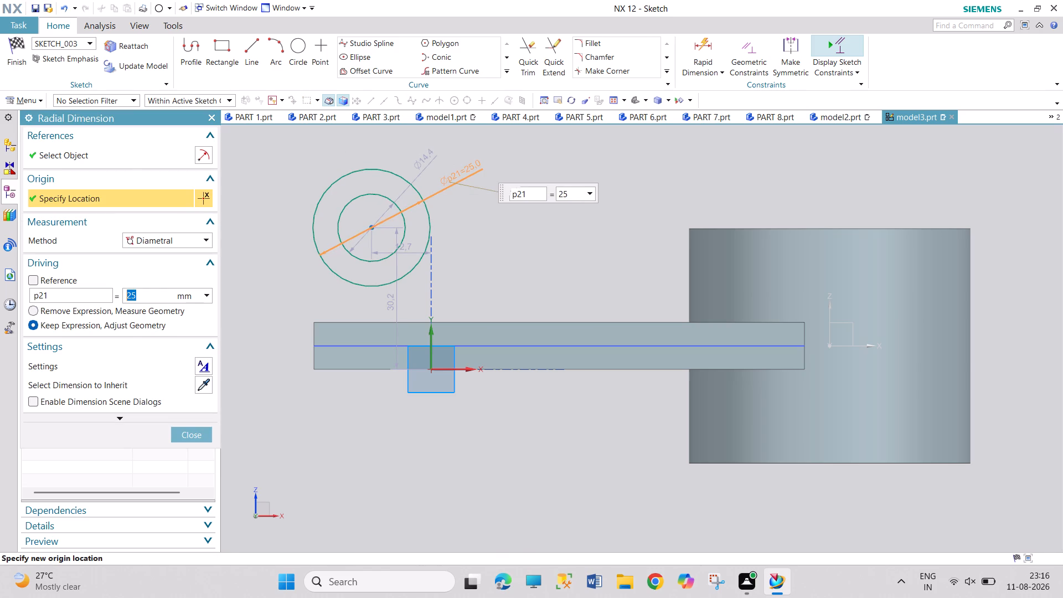
double_click(420, 160)
text(12)
key(Return)
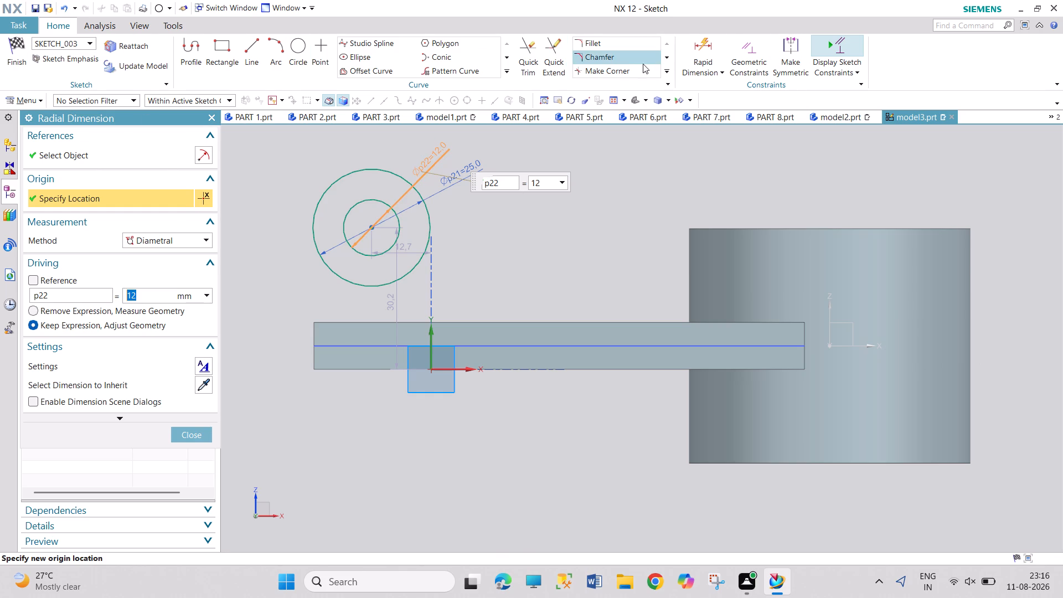
Dimension the circles' centre at 25 mm above the arm's bottom edge with Rapid Dimension.
click(698, 42)
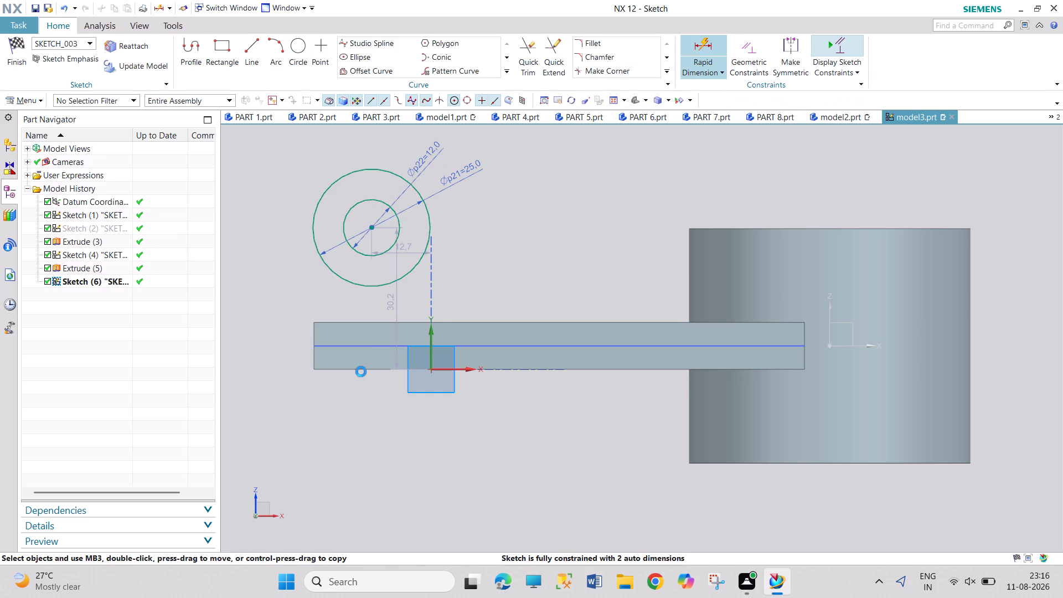
click(360, 368)
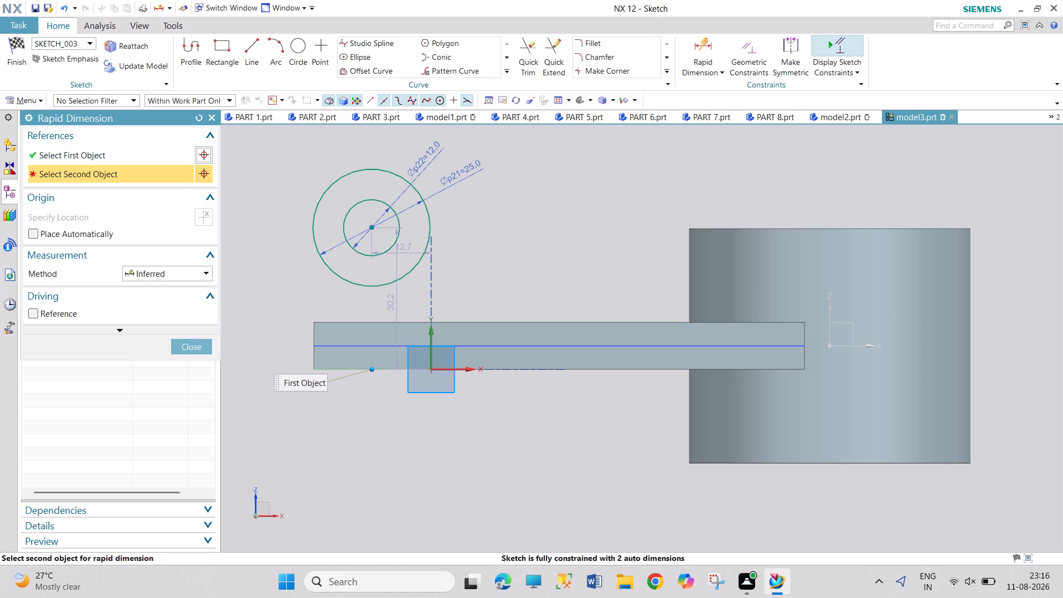
click(371, 227)
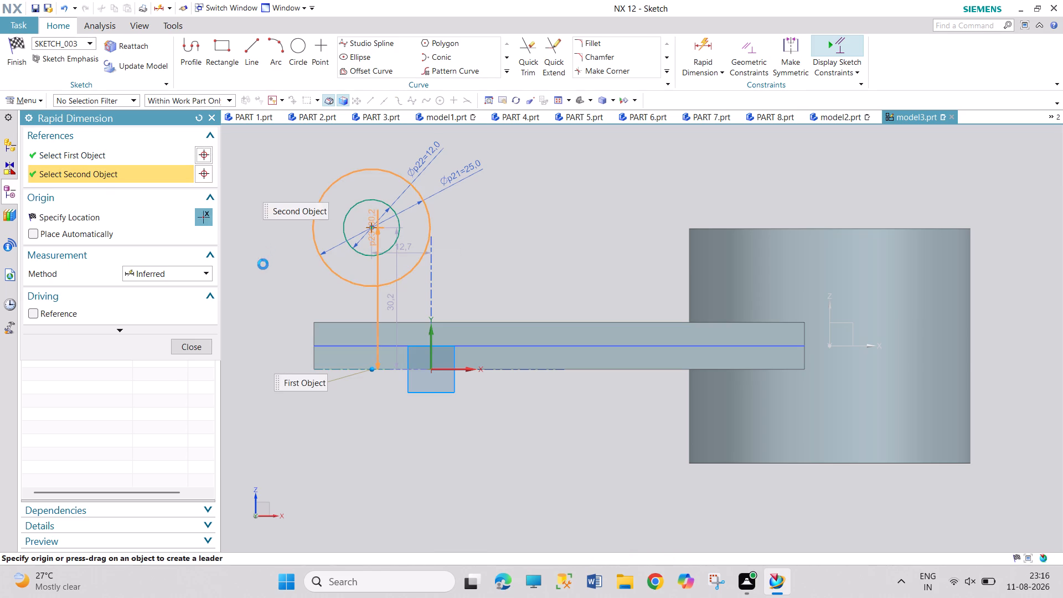
click(263, 264)
text(25)
key(Return)
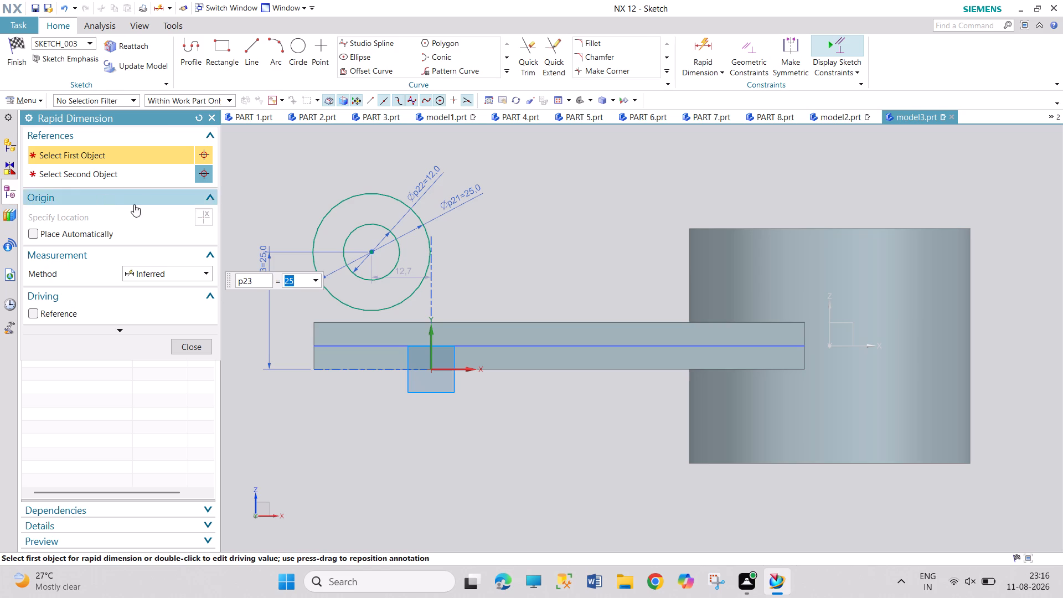
click(211, 116)
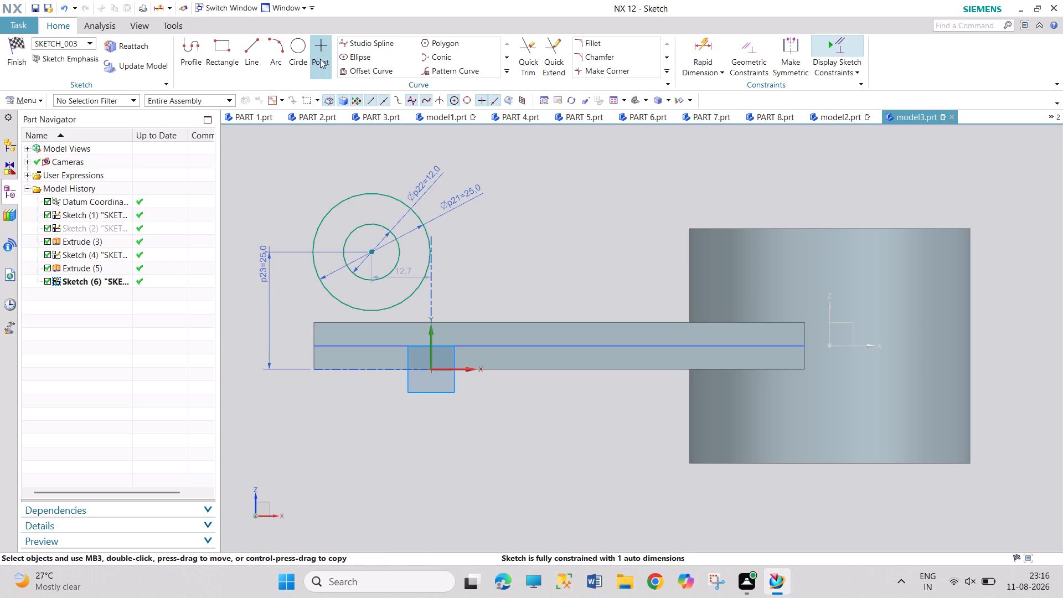
Draw a nearly vertical line about 31 mm long from the upper corner of the arm's free end past the outer circle.
click(247, 43)
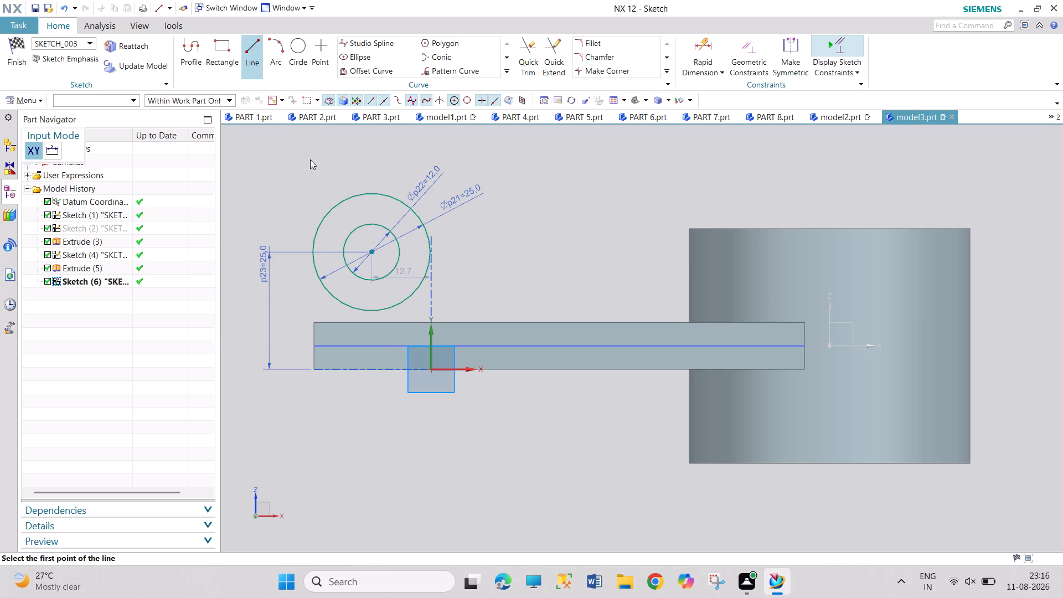
drag(315, 321, 314, 314)
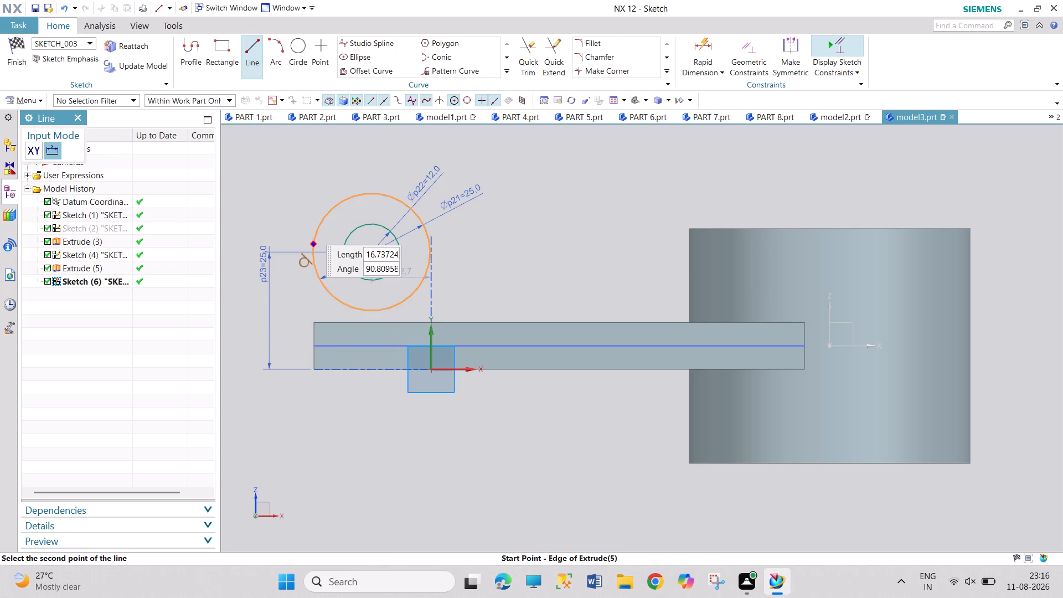
click(307, 177)
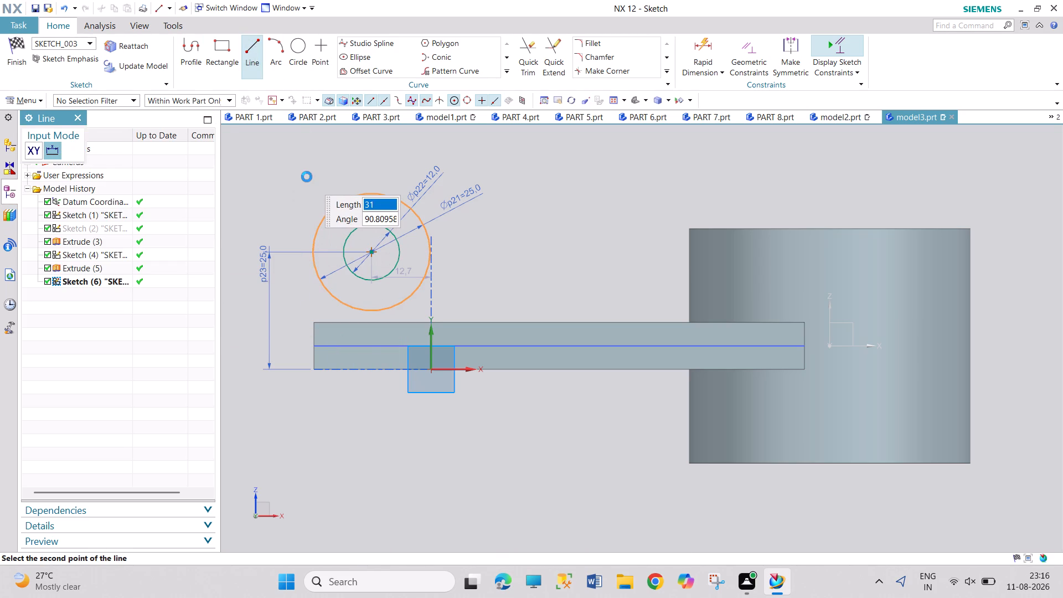
key(Escape)
key(Escape)
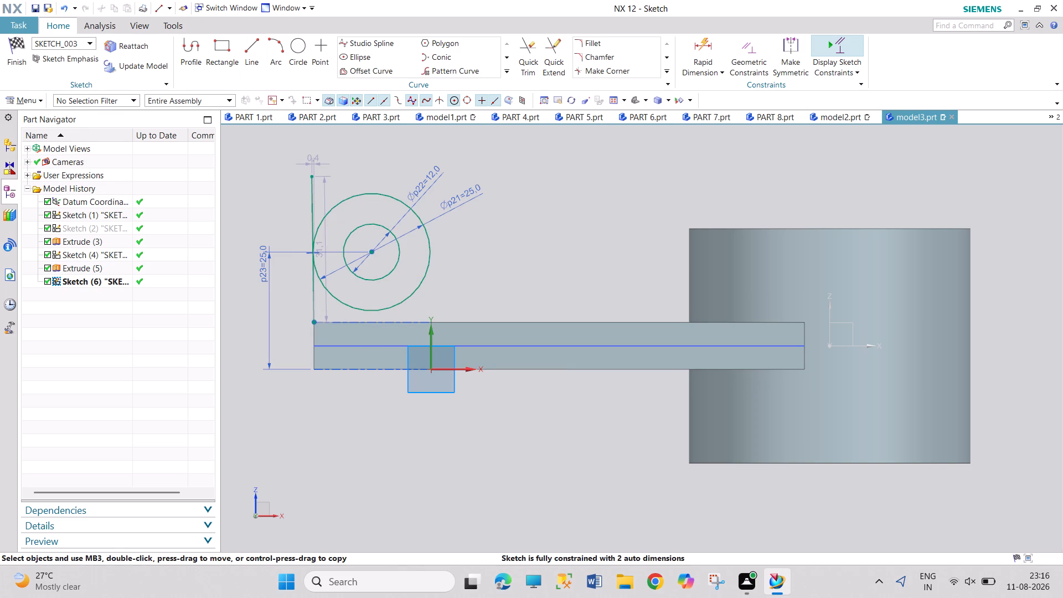
Draw a vertical line about 36 mm long from the outer circle's side nearest the cylinder down across the arm.
click(251, 57)
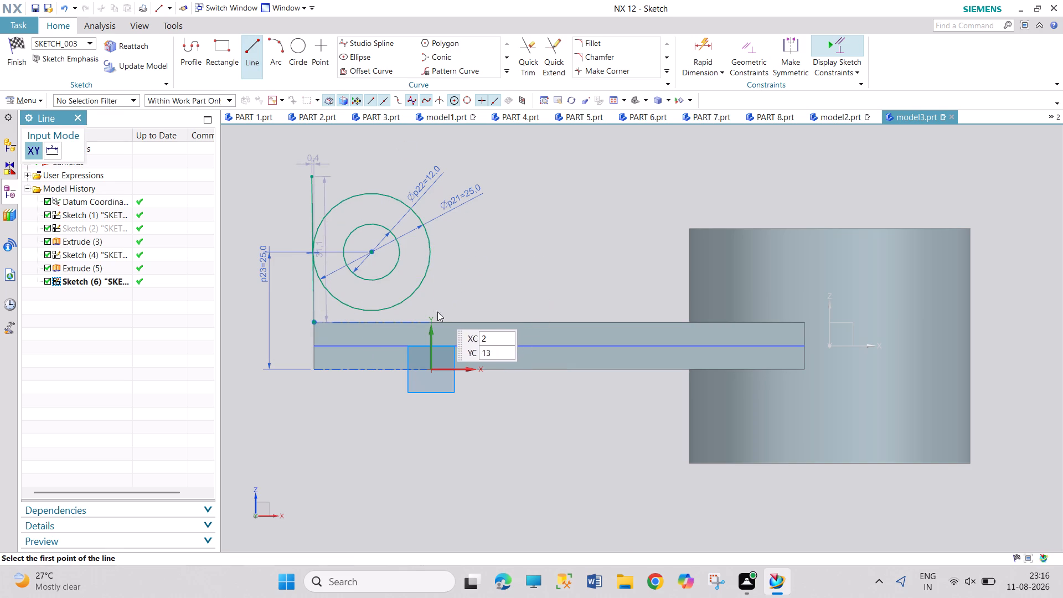
click(431, 246)
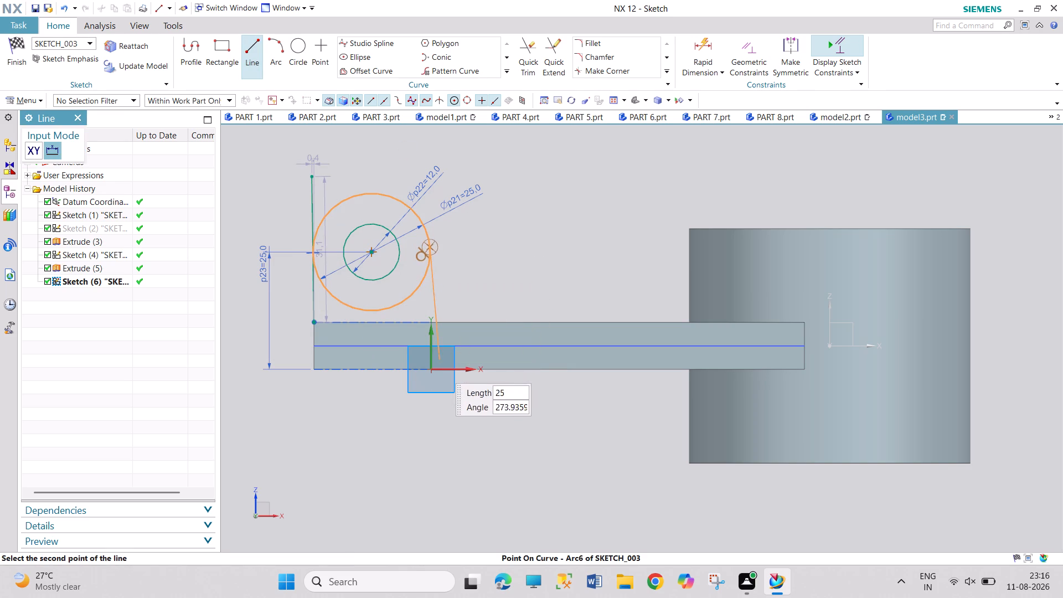
click(424, 420)
key(Escape)
key(Escape)
key(Escape)
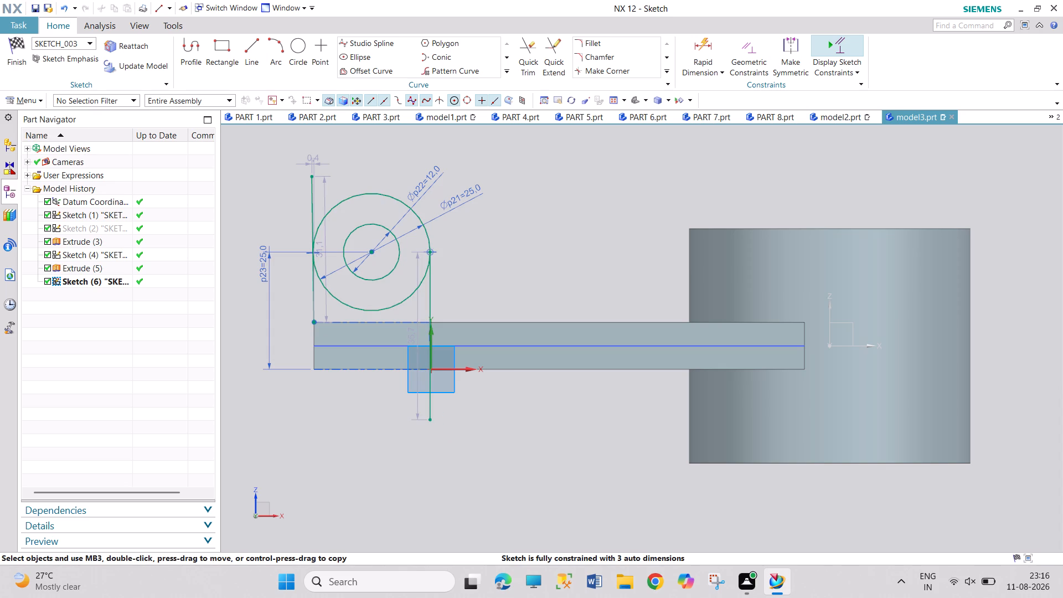
Apply Point on Curve constraints: the outer line's top end onto the 25 mm circle, the inner line's bottom end onto the arm's upper edge.
click(765, 46)
click(545, 336)
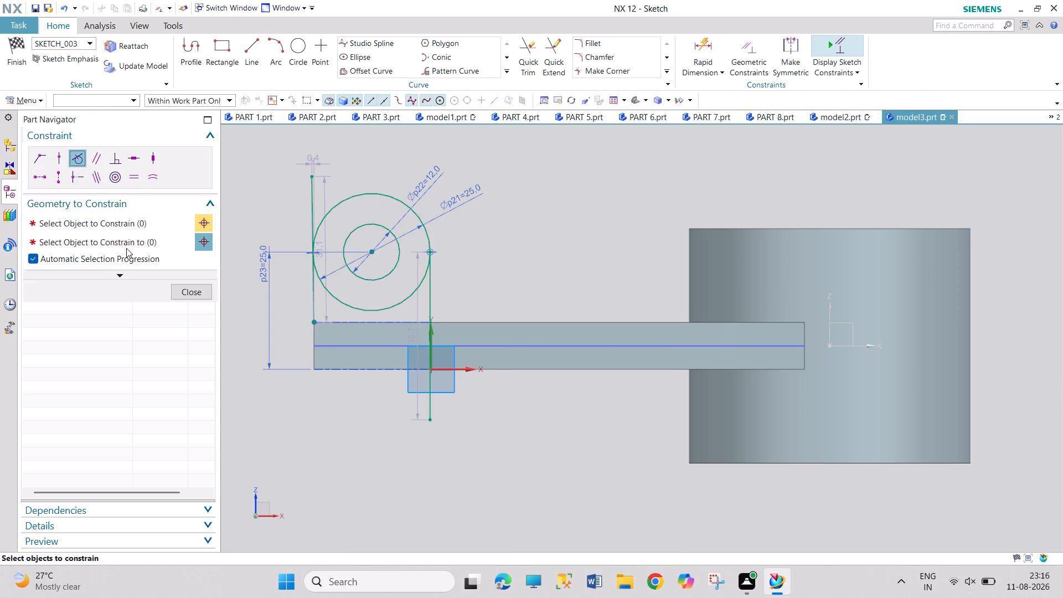
click(61, 160)
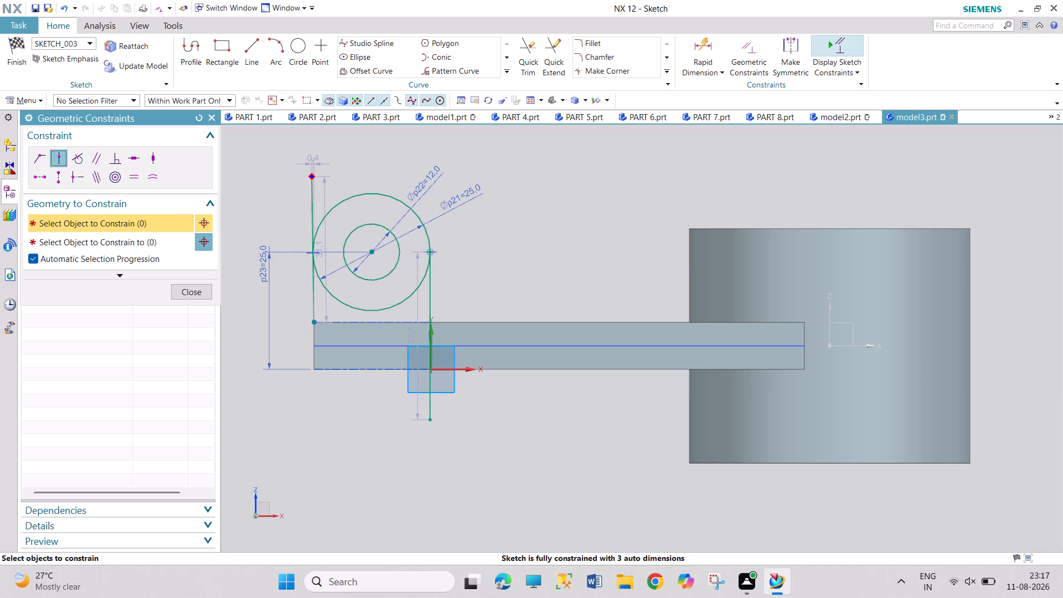
click(312, 177)
click(349, 199)
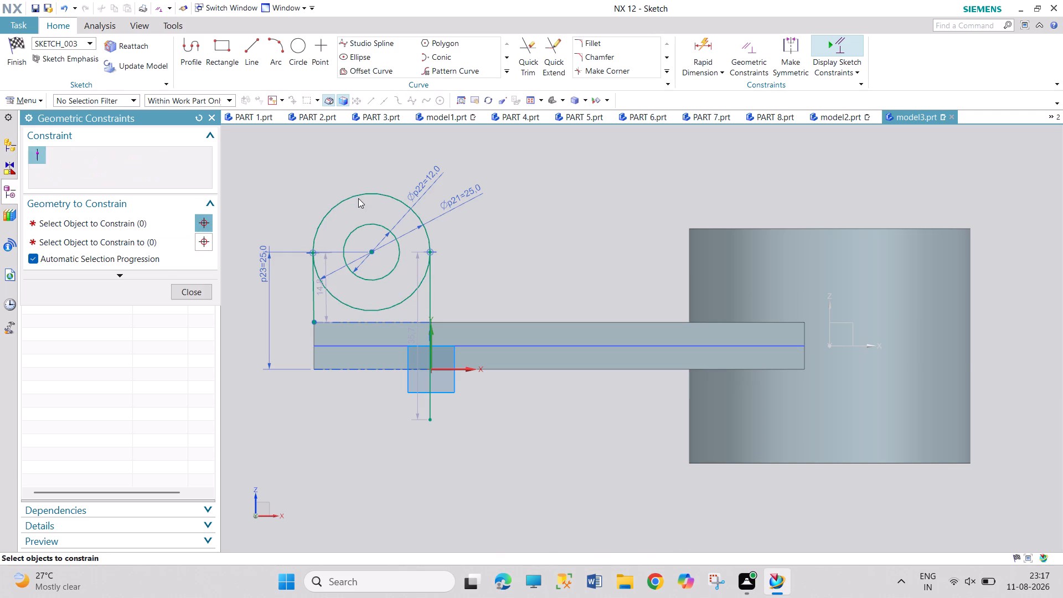
click(430, 421)
click(464, 319)
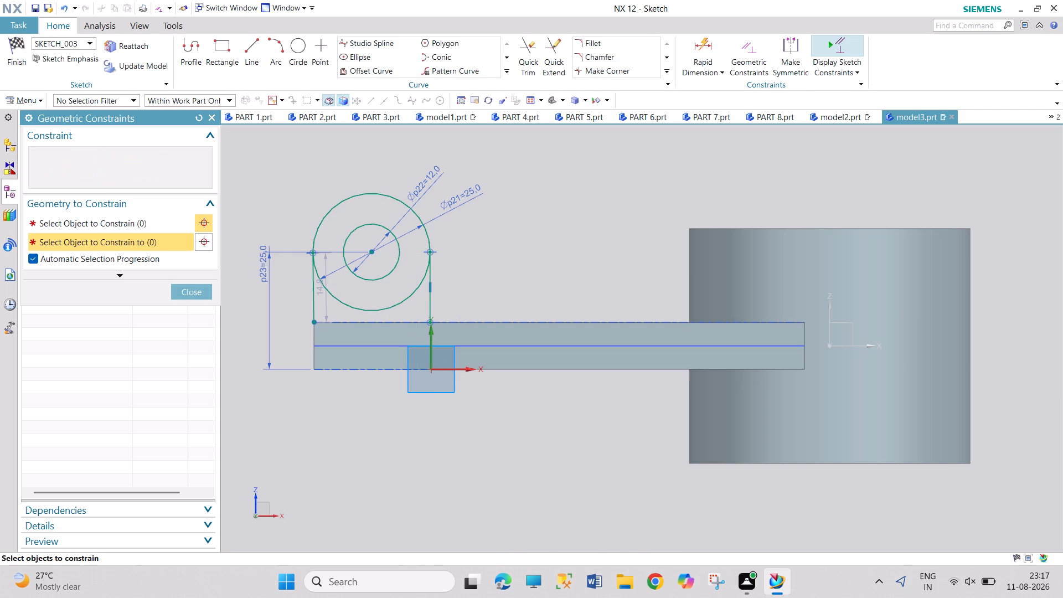
click(184, 293)
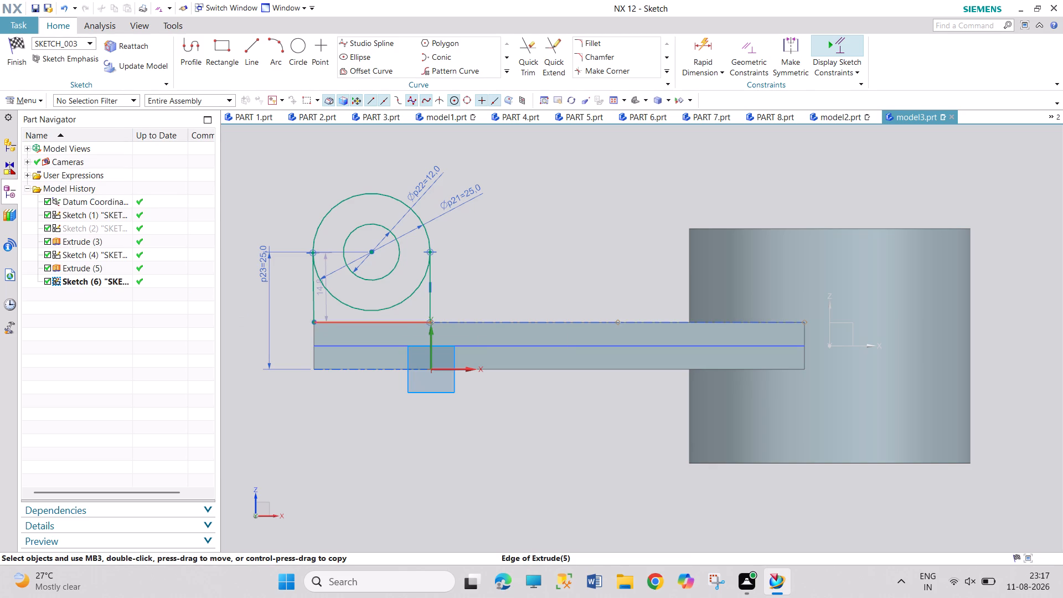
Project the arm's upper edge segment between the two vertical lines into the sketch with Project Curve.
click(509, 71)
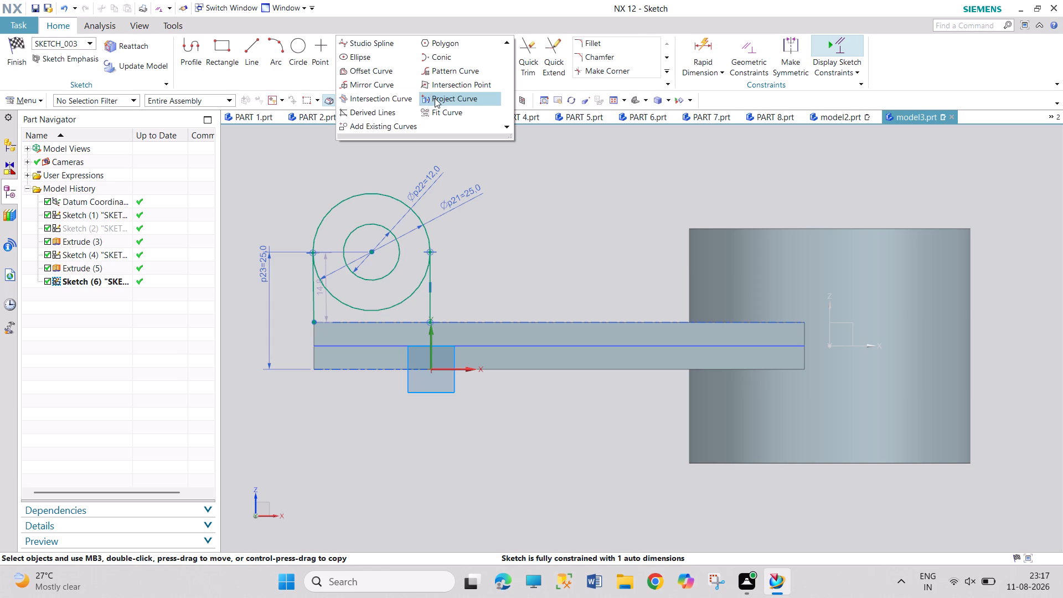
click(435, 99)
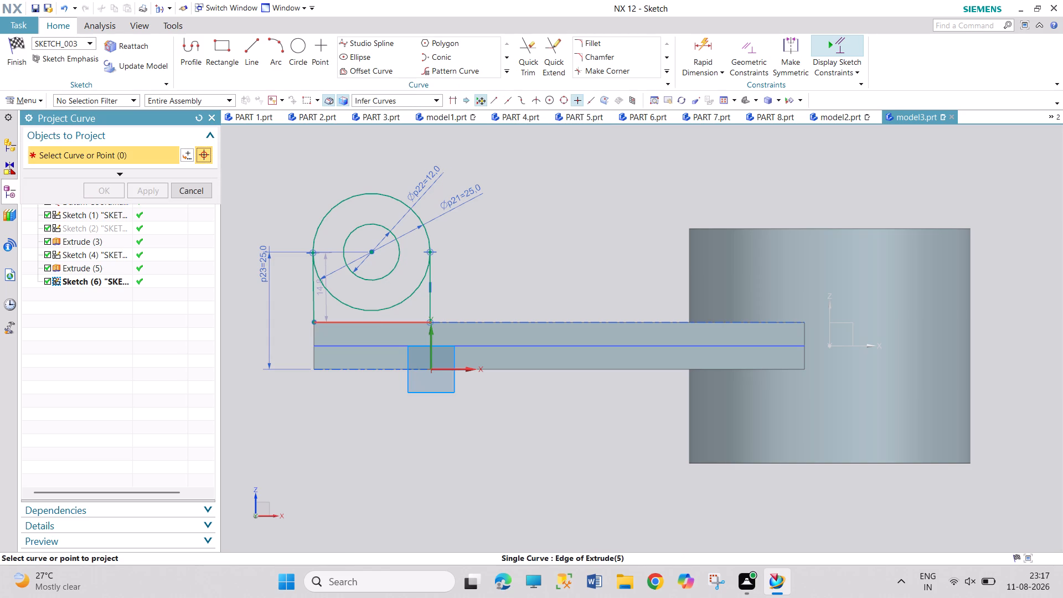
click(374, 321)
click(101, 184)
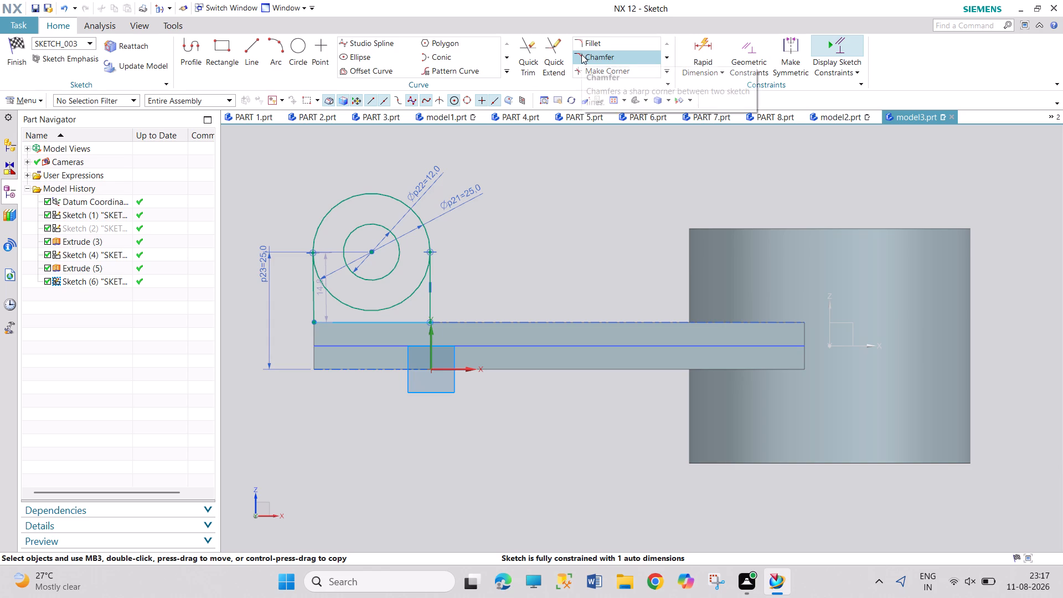
Trim away the lower half of the 25 mm circle between the two vertical lines and finish the sketch.
click(530, 54)
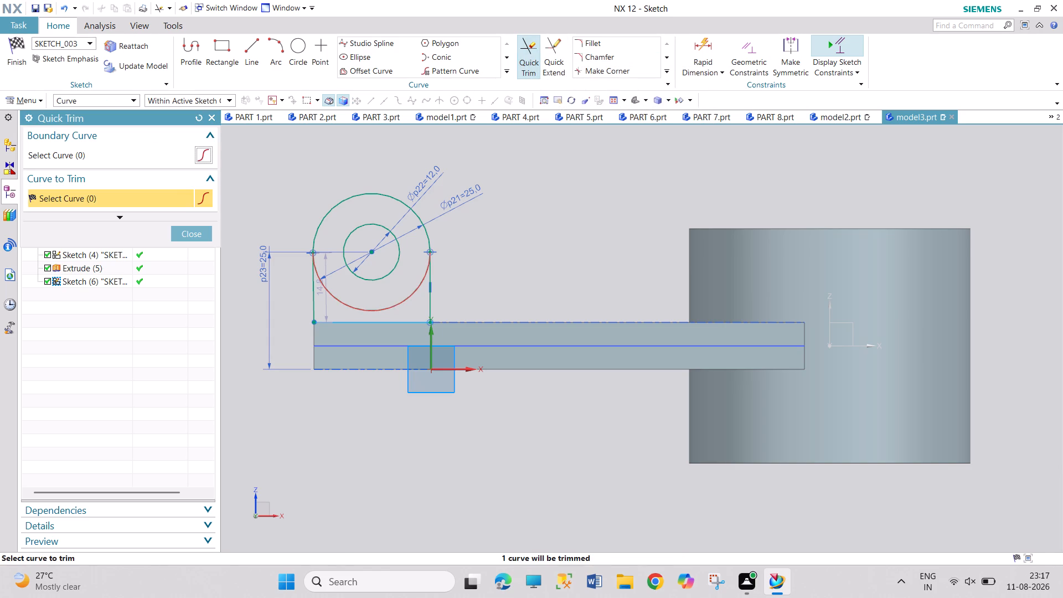
click(390, 307)
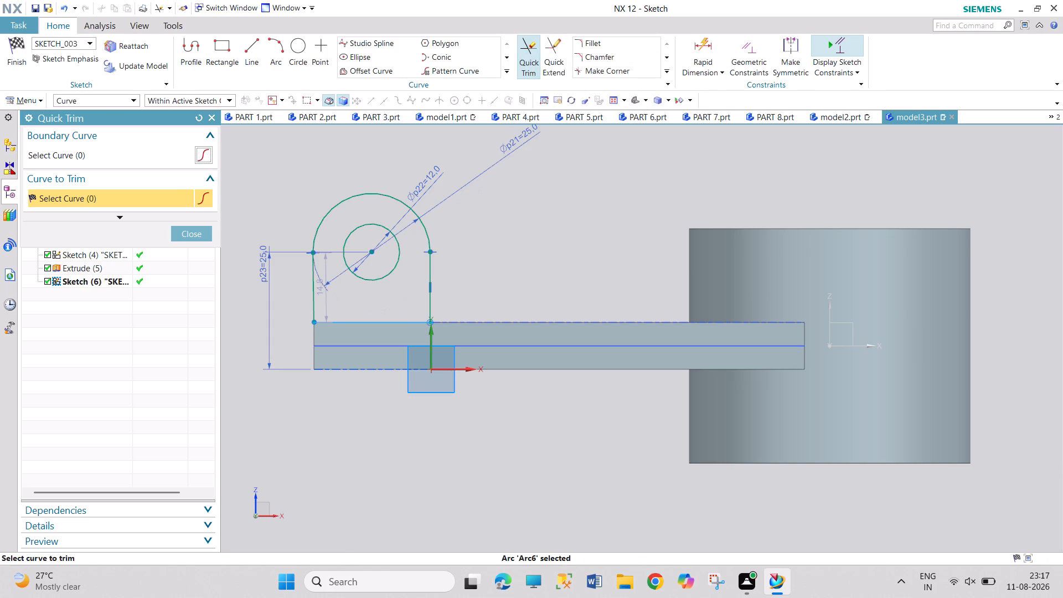
key(Escape)
key(Escape)
key(Escape)
key(Escape)
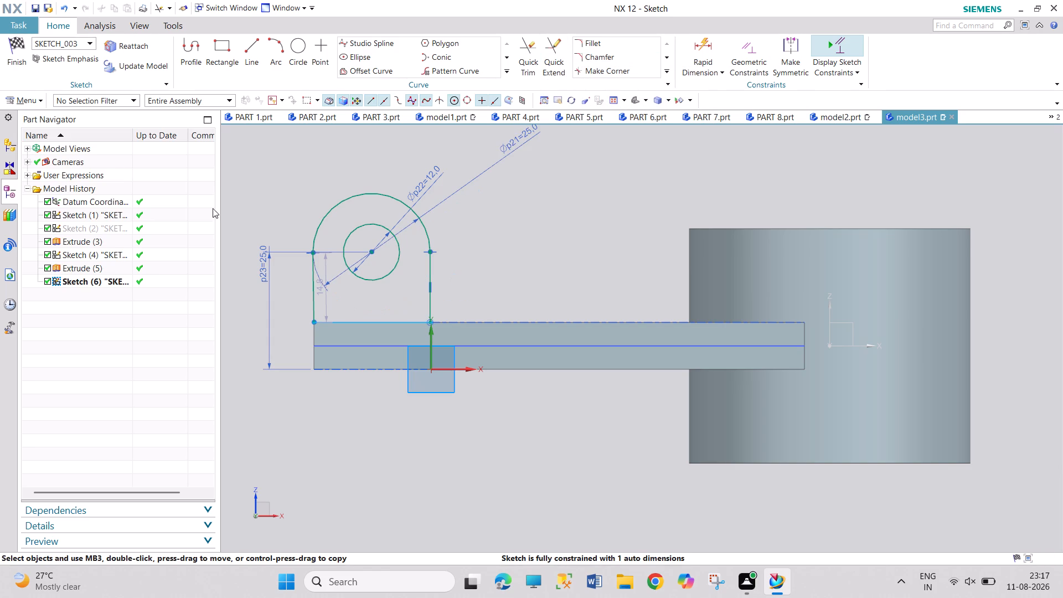
click(26, 65)
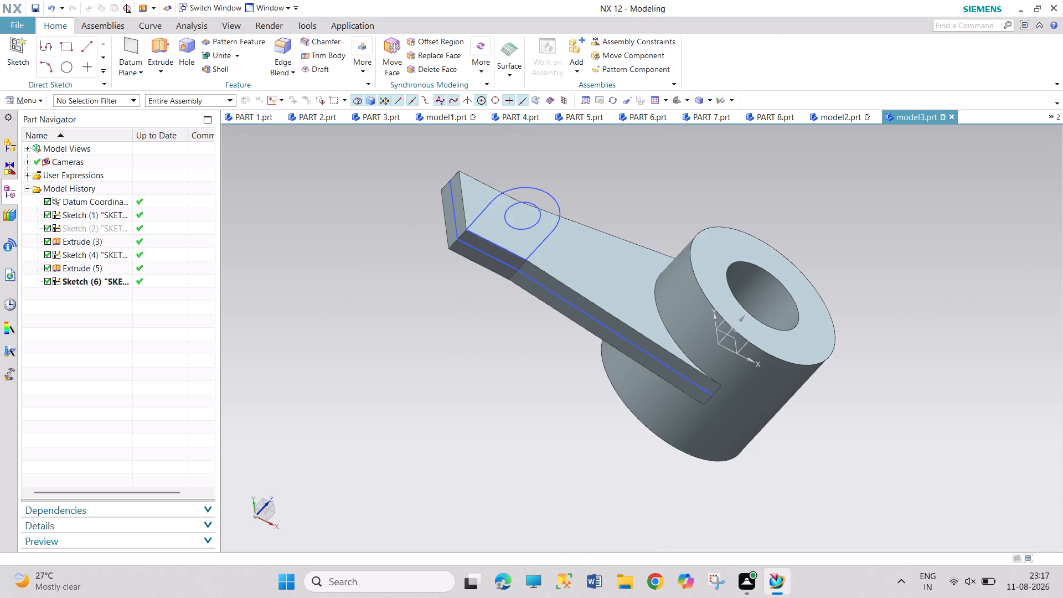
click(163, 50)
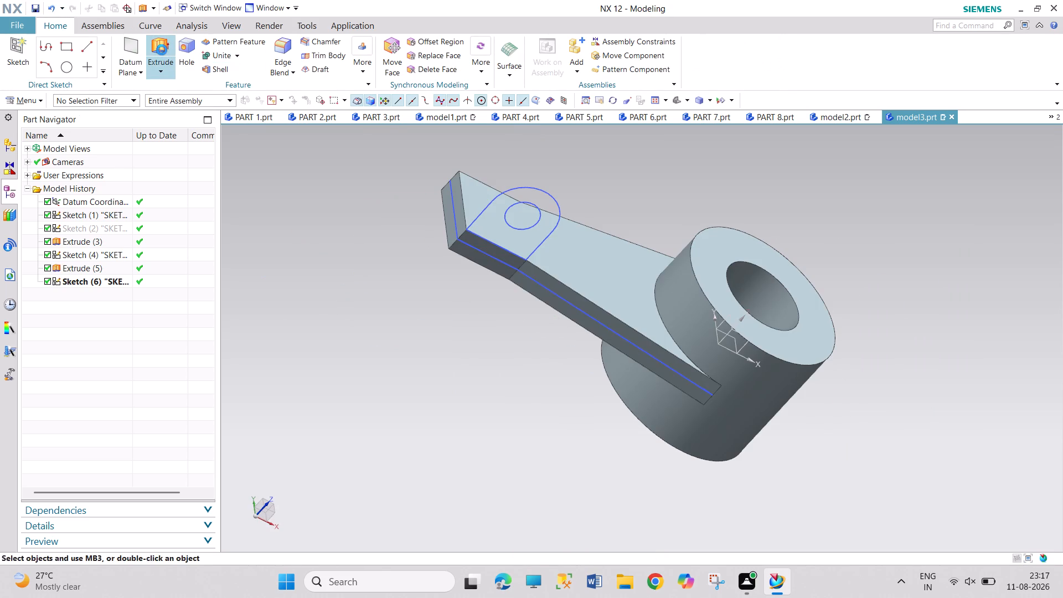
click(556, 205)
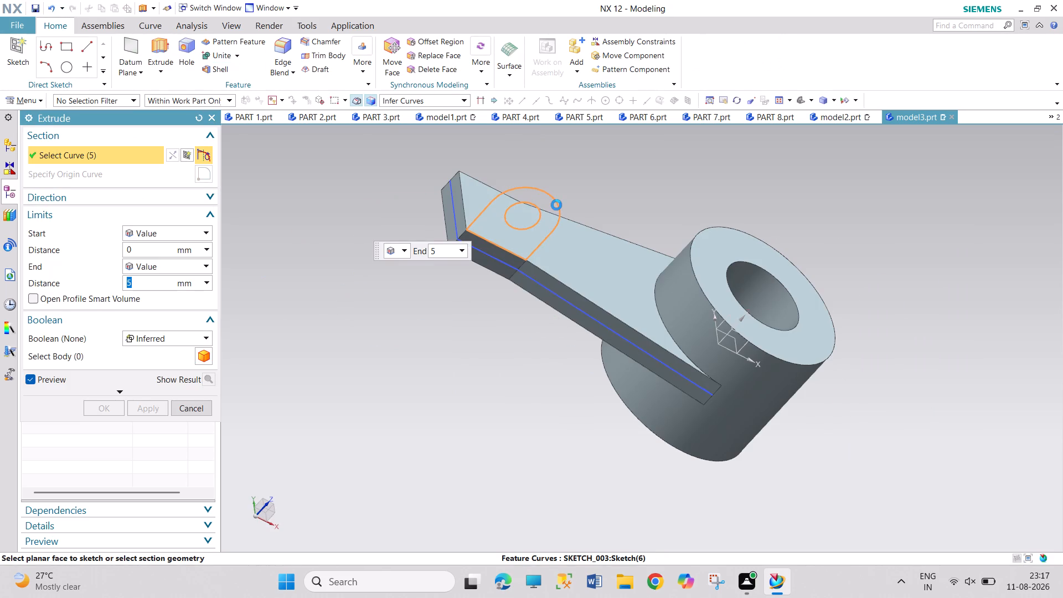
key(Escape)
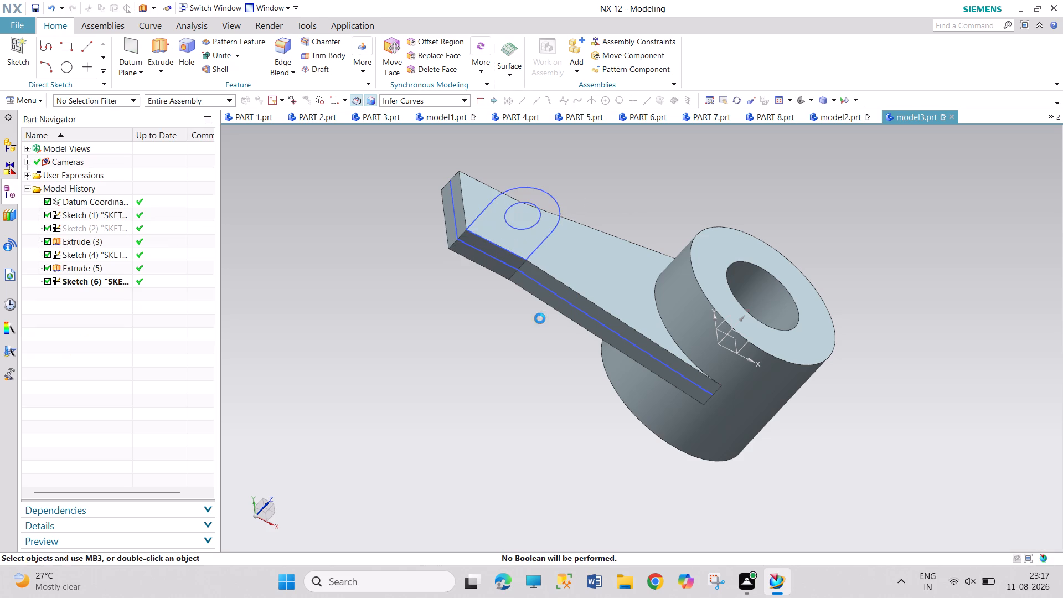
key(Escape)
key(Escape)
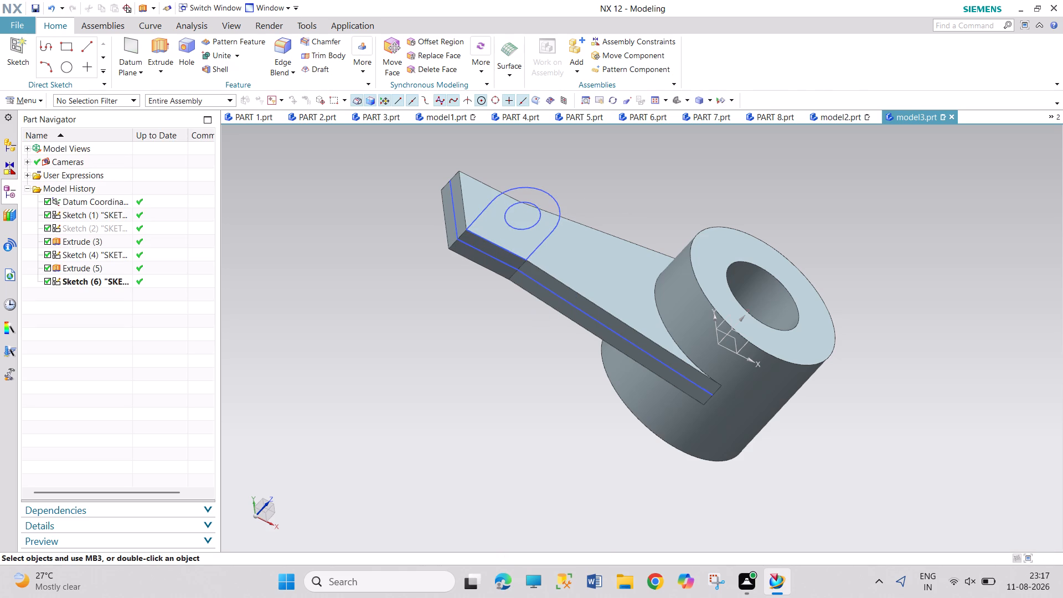
Reopen the lug sketch for editing and delete the projected edge line along the bottom of the profile.
right_click(553, 198)
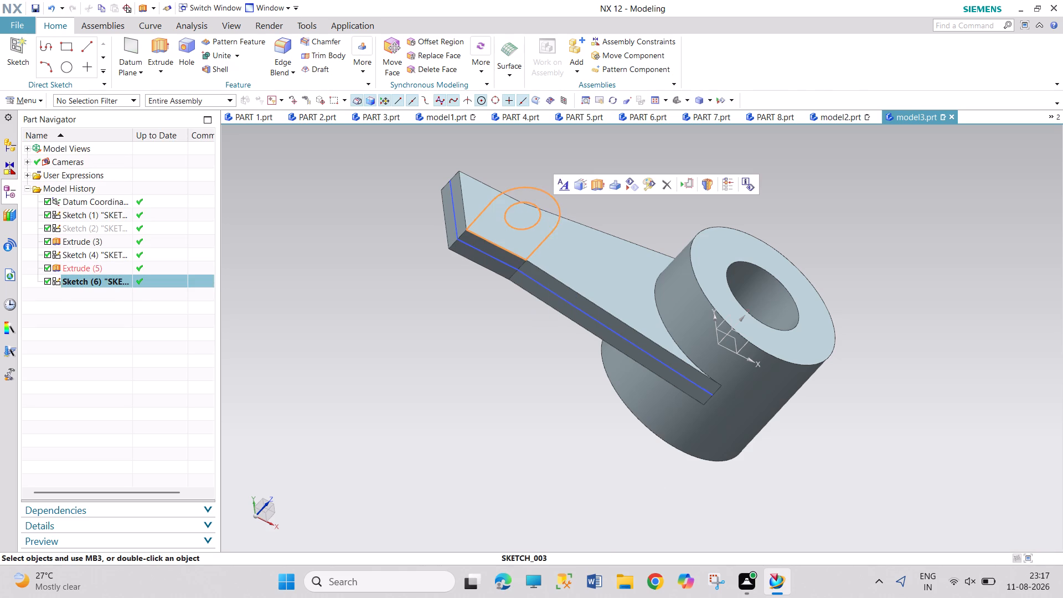
click(595, 280)
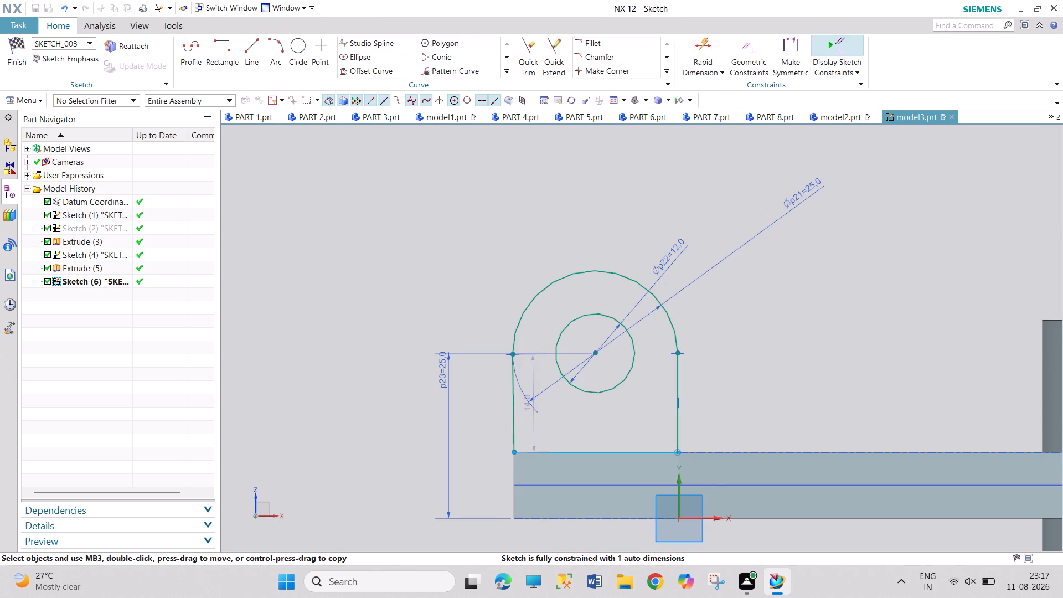
right_click(635, 453)
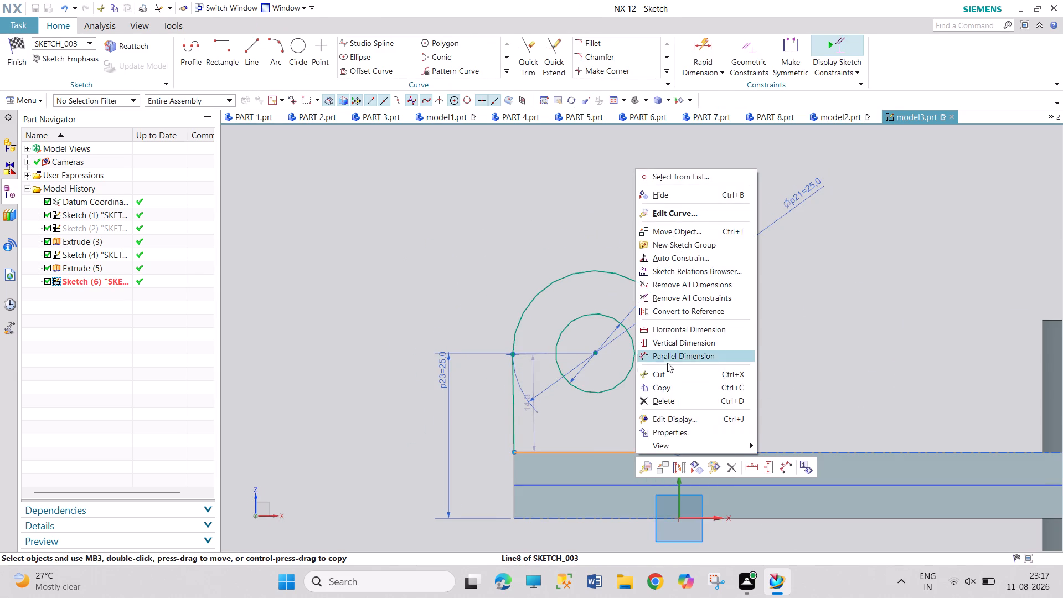
click(671, 400)
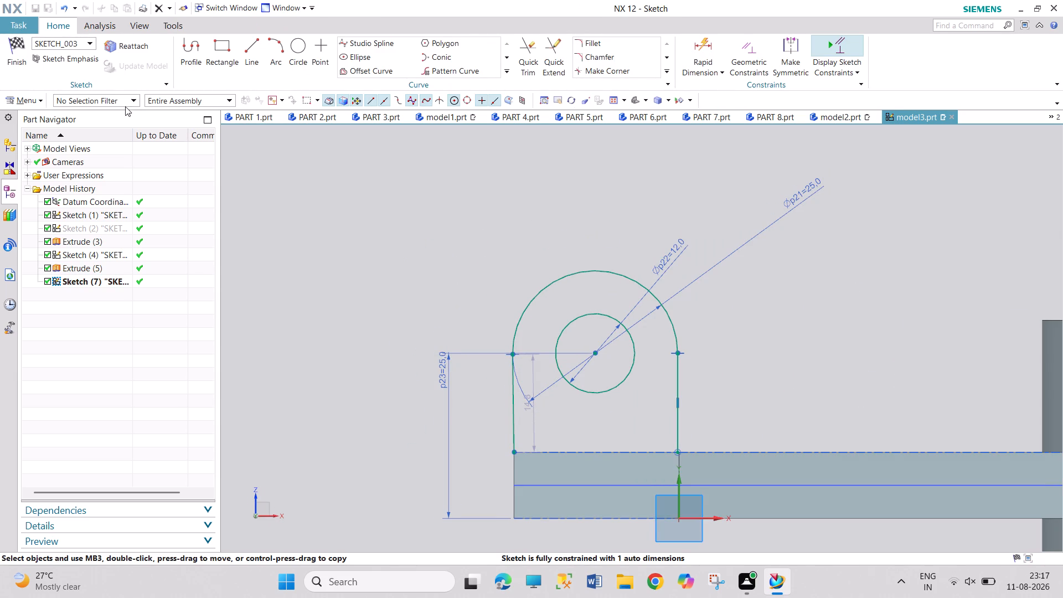
Close the lug profile with a horizontal line about 25 mm long between the vertical lines' lower ends, and finish the sketch.
click(251, 58)
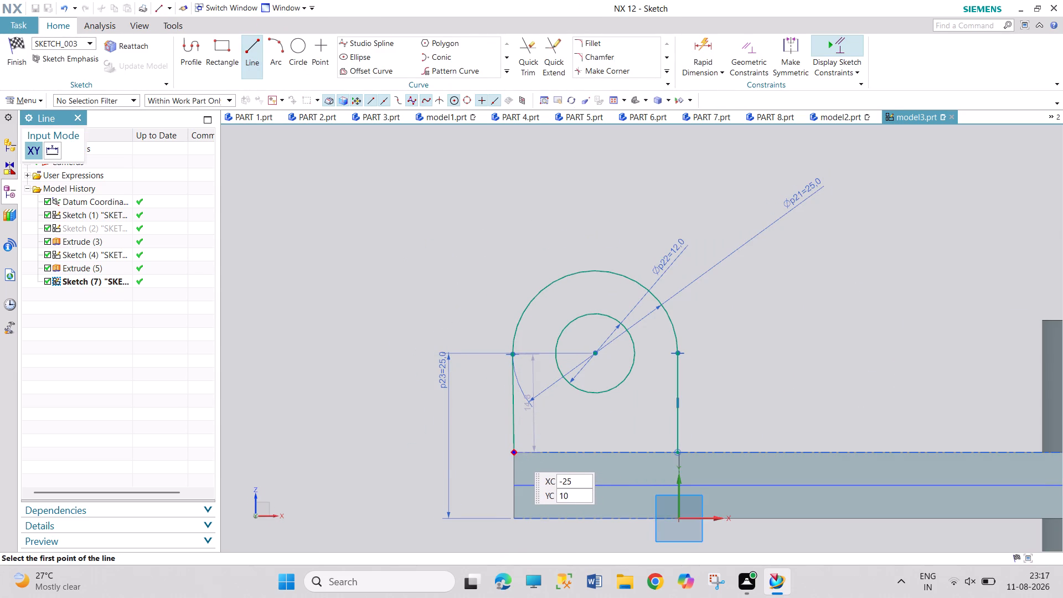
click(514, 452)
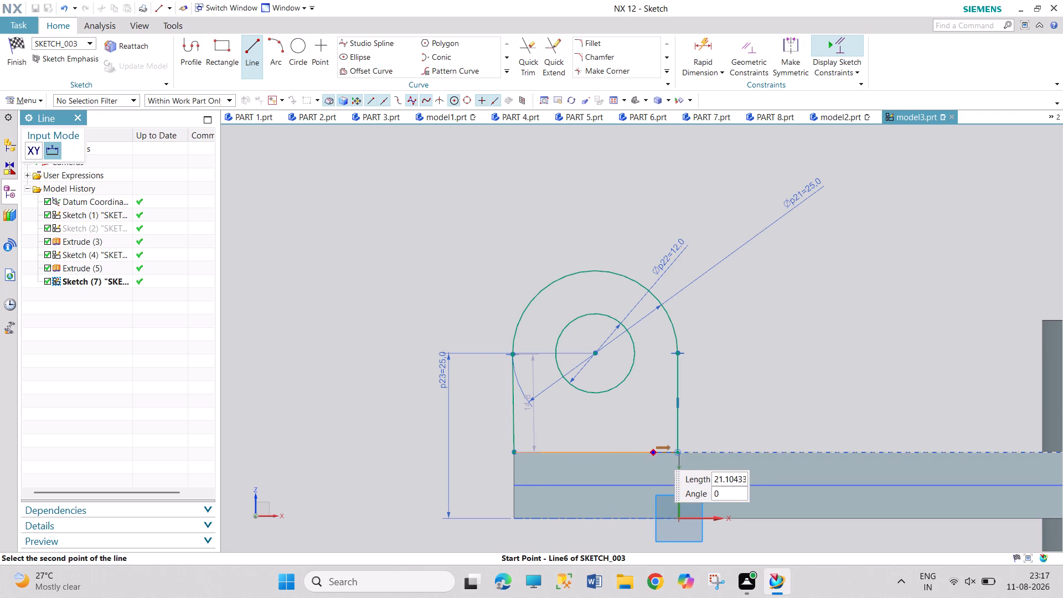
click(676, 451)
key(Escape)
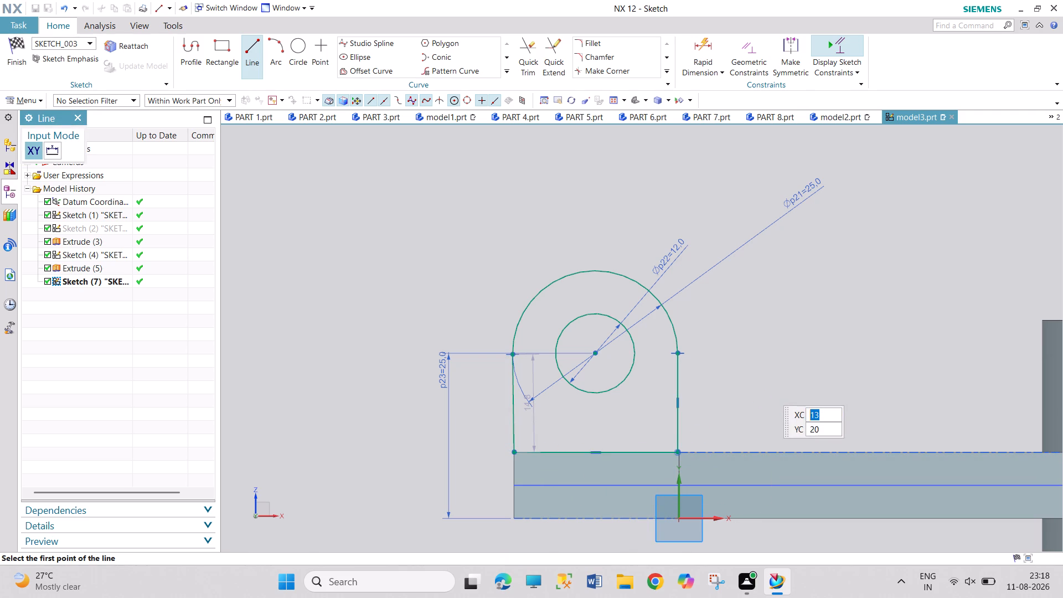
key(Escape)
click(18, 63)
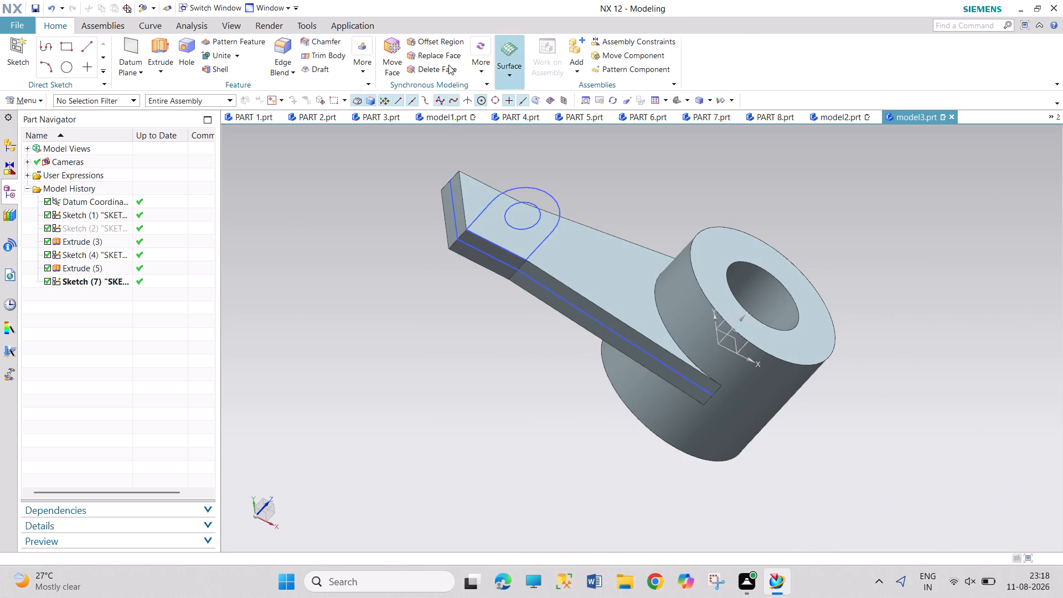
Extrude the lug sketch from 0 to -9 mm with an inferred Boolean, keeping the 12 mm hole open.
click(151, 53)
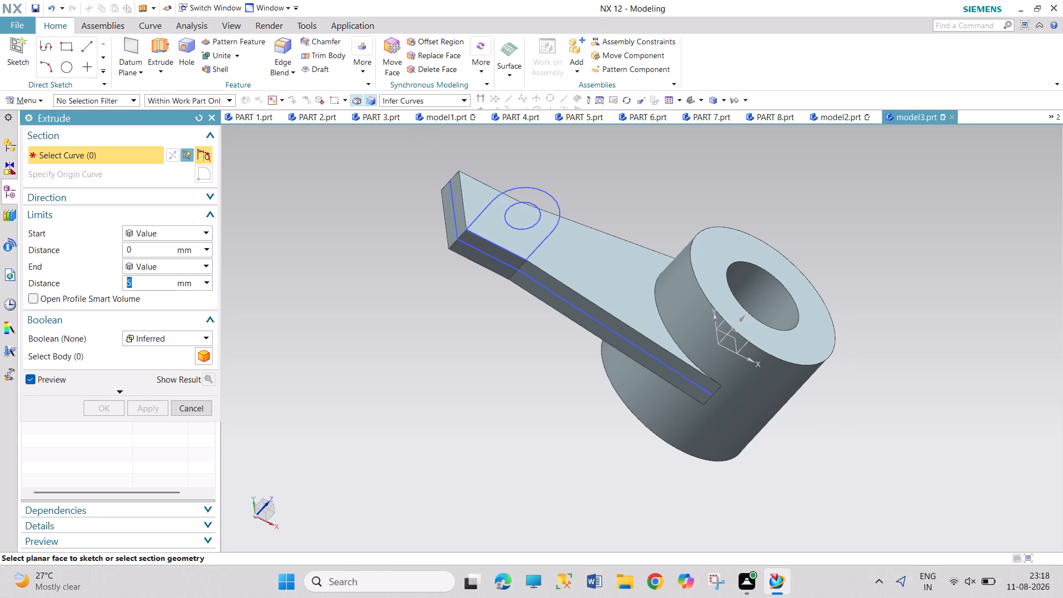
click(544, 191)
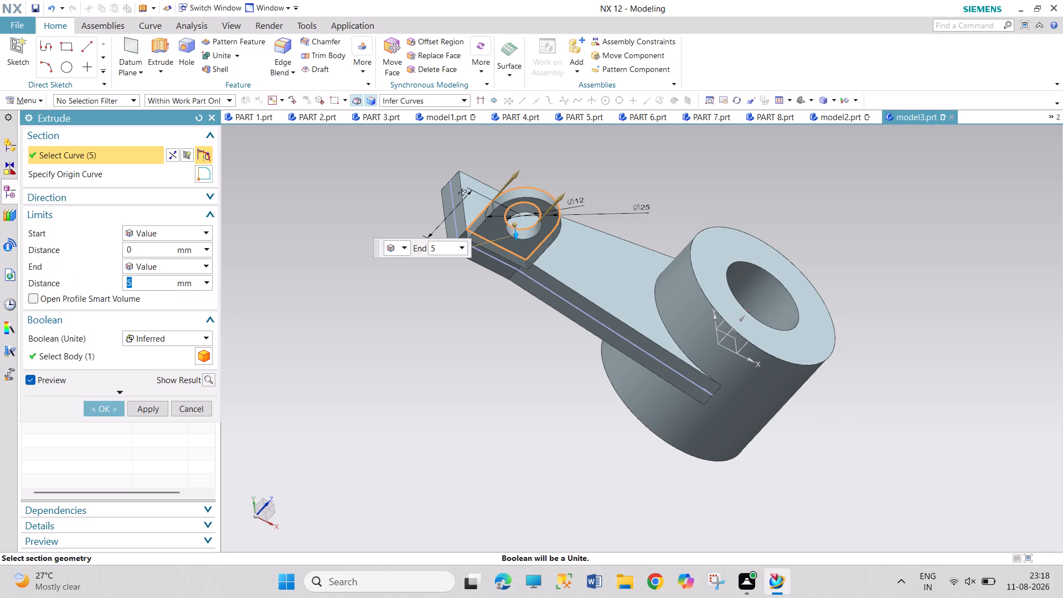
middle_drag(372, 316, 405, 363)
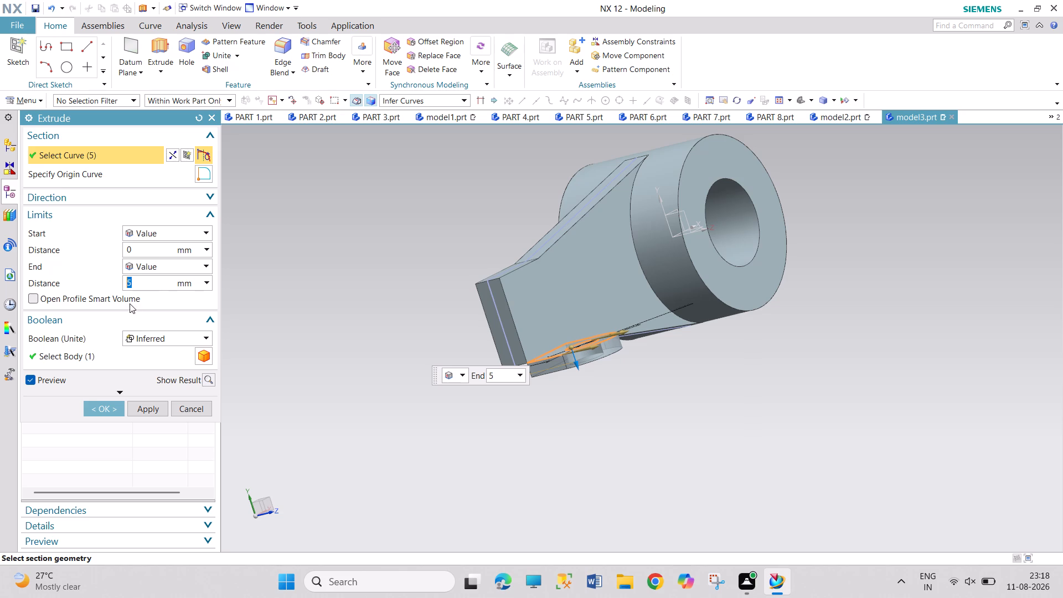
text(-9)
key(Return)
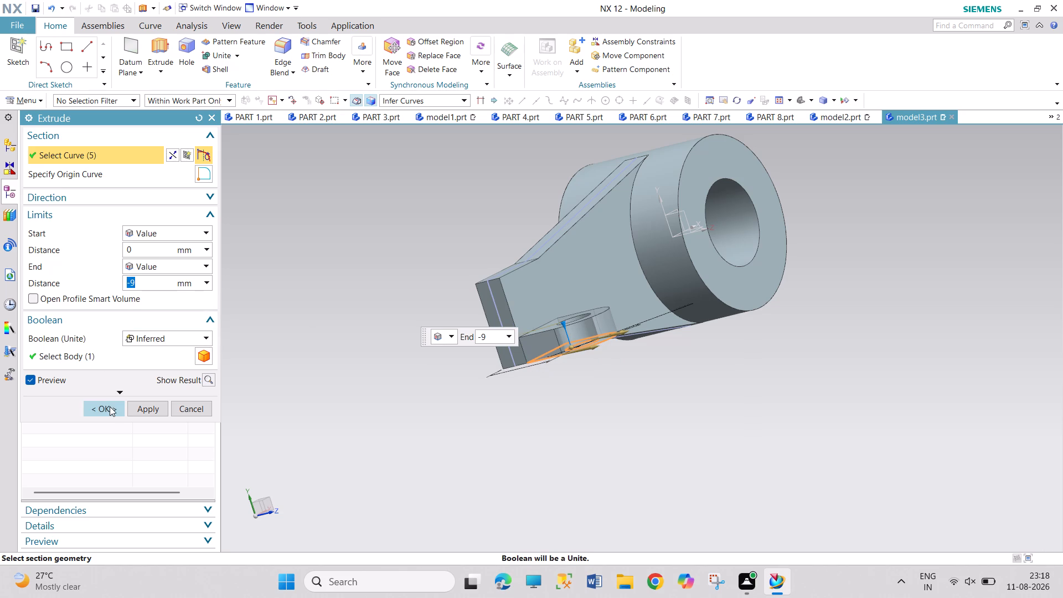
click(110, 406)
Mirror the extruded lug with the 12 mm hole across the existing XZ datum plane to the arm's opposite side.
middle_drag(406, 411, 400, 369)
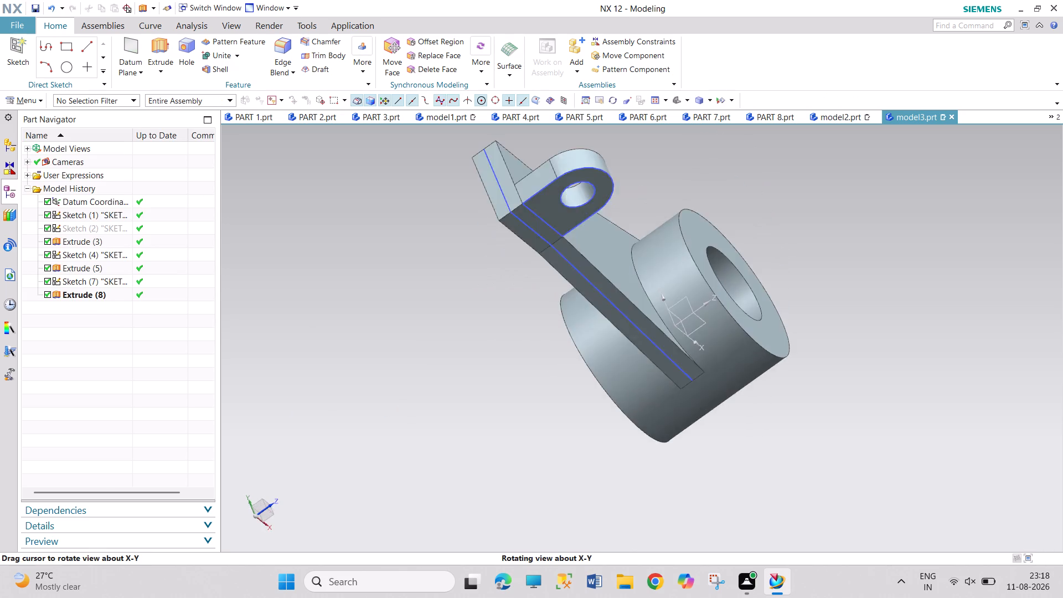
middle_drag(400, 369, 429, 429)
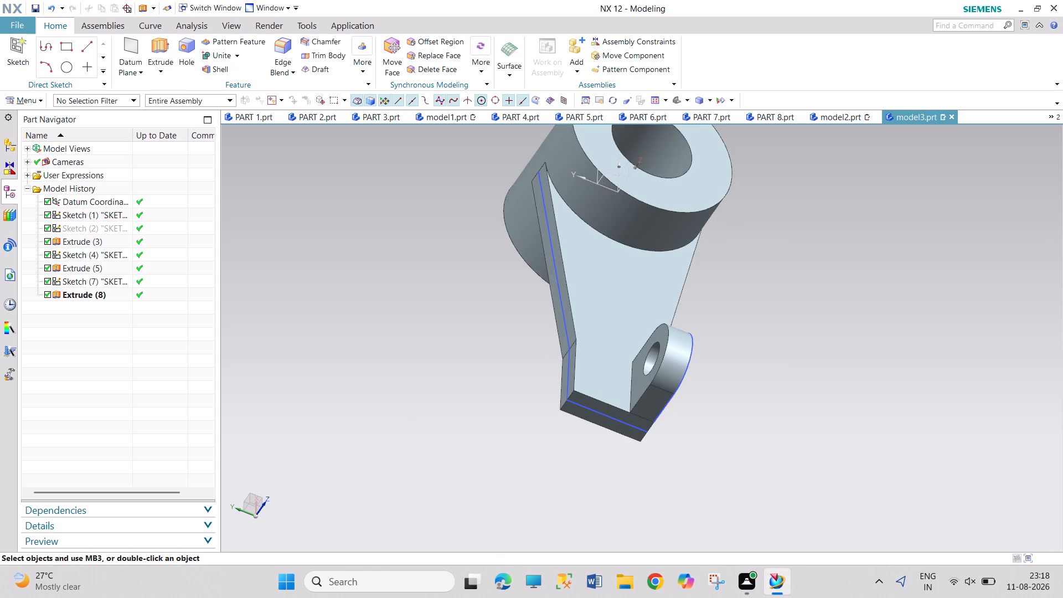
middle_drag(710, 437, 673, 403)
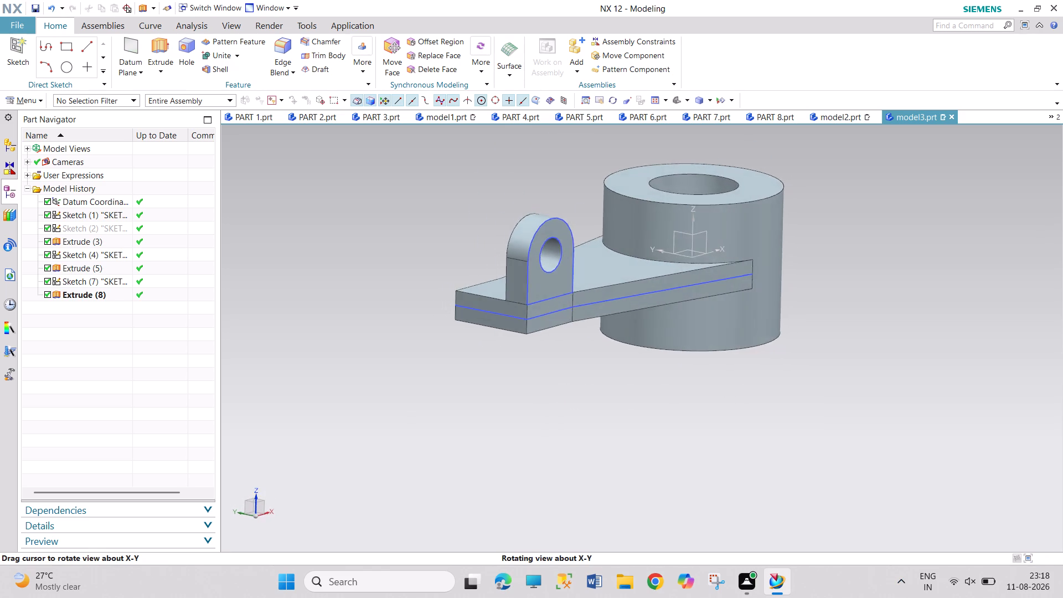
middle_drag(673, 403, 692, 411)
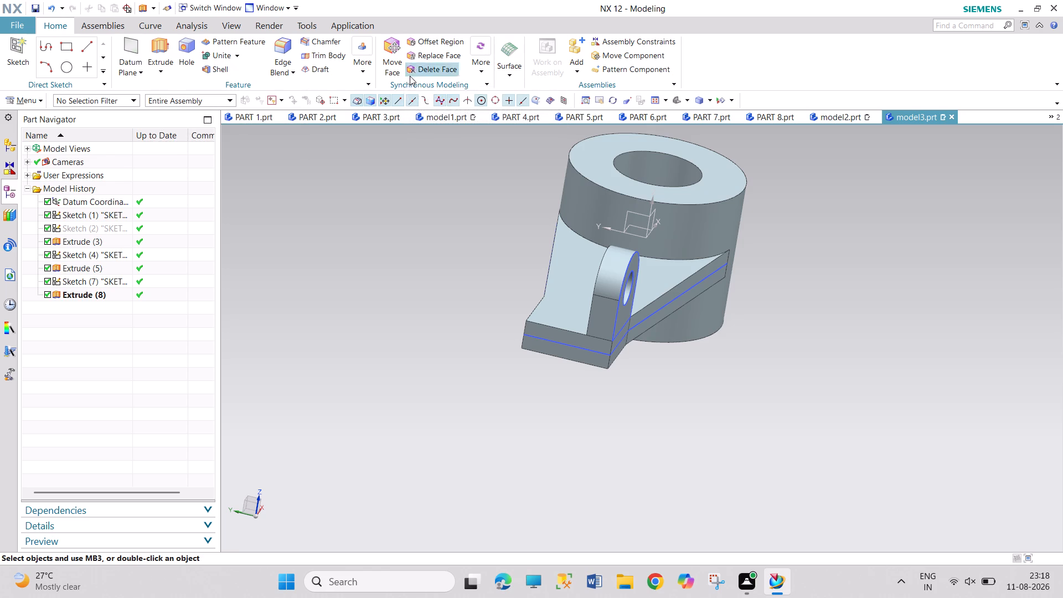
click(368, 73)
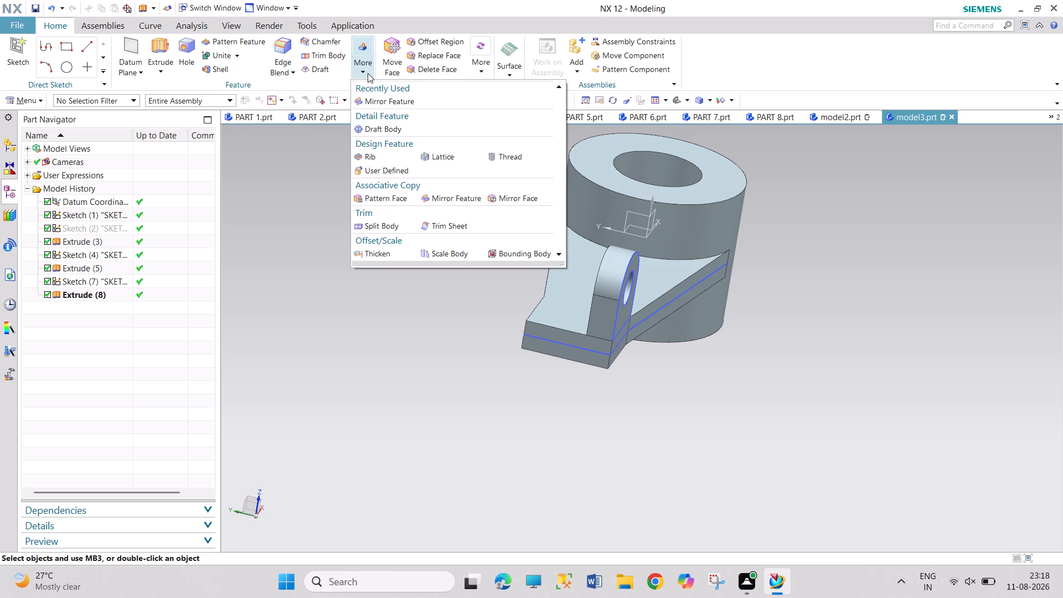
click(448, 198)
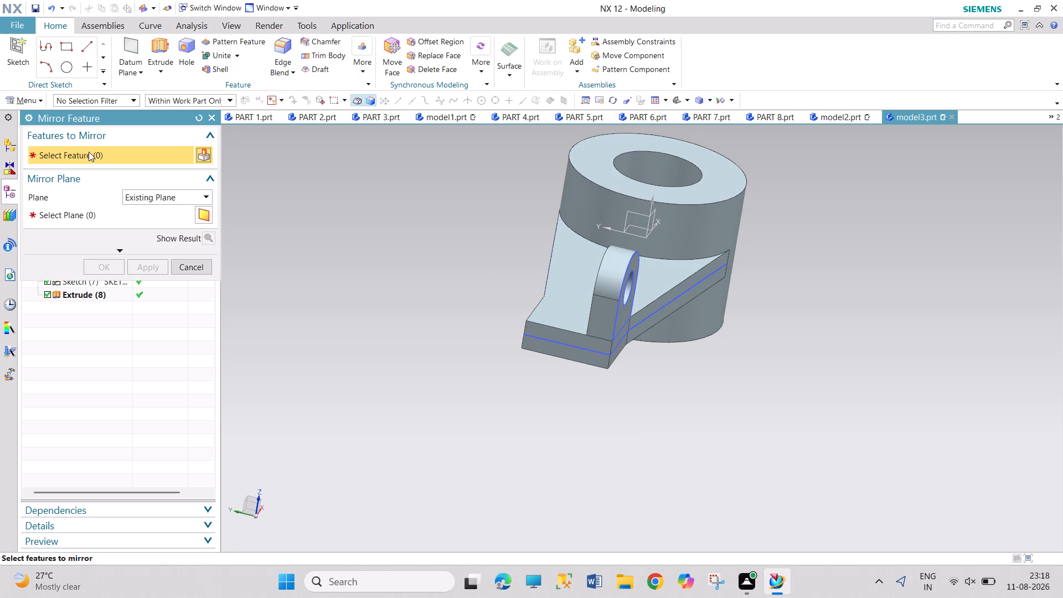
drag(100, 114, 305, 139)
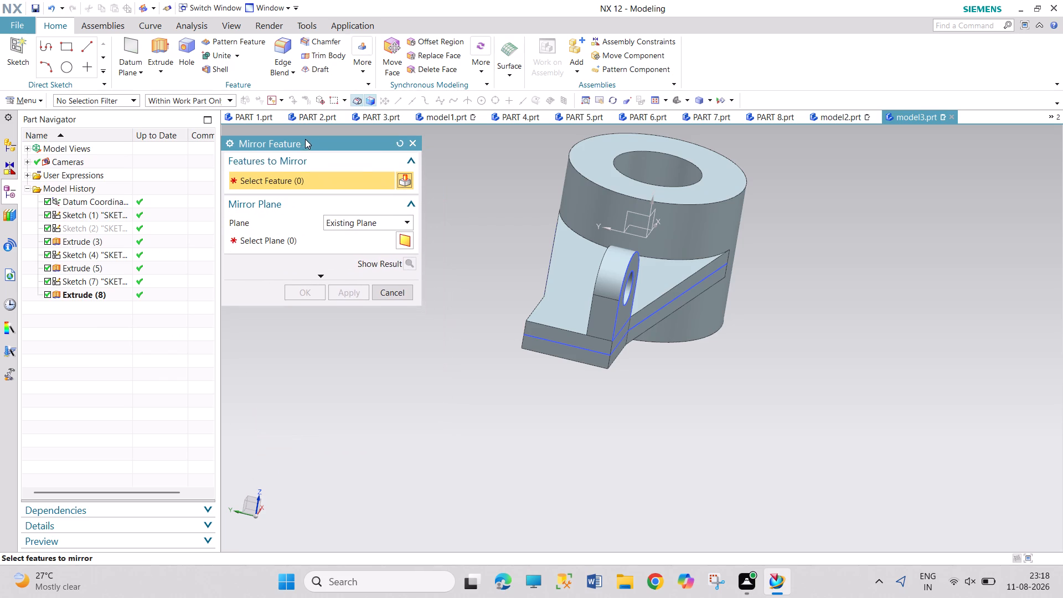
drag(305, 139, 305, 137)
click(93, 295)
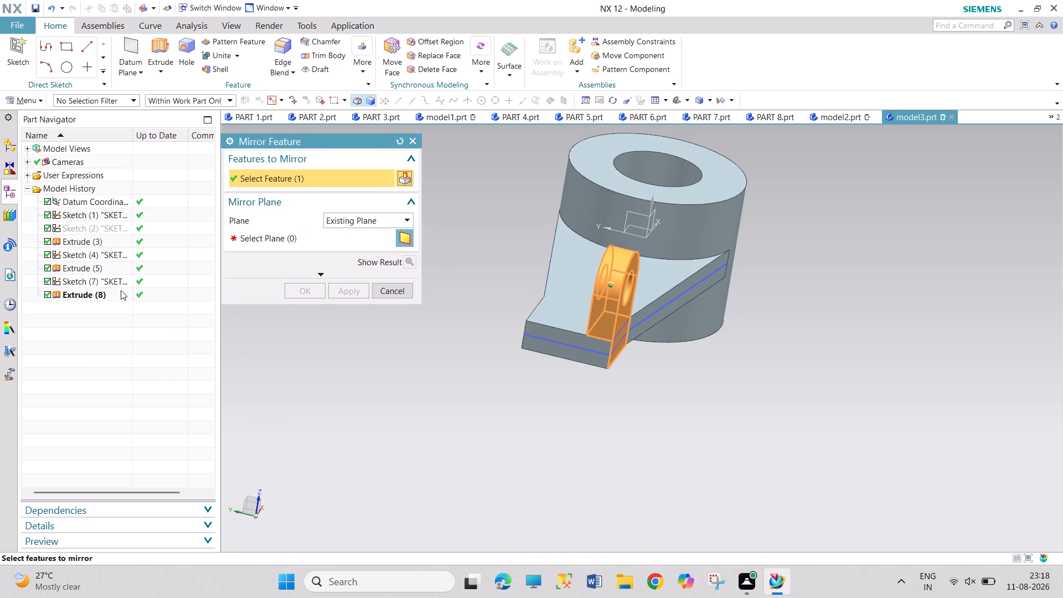
click(394, 216)
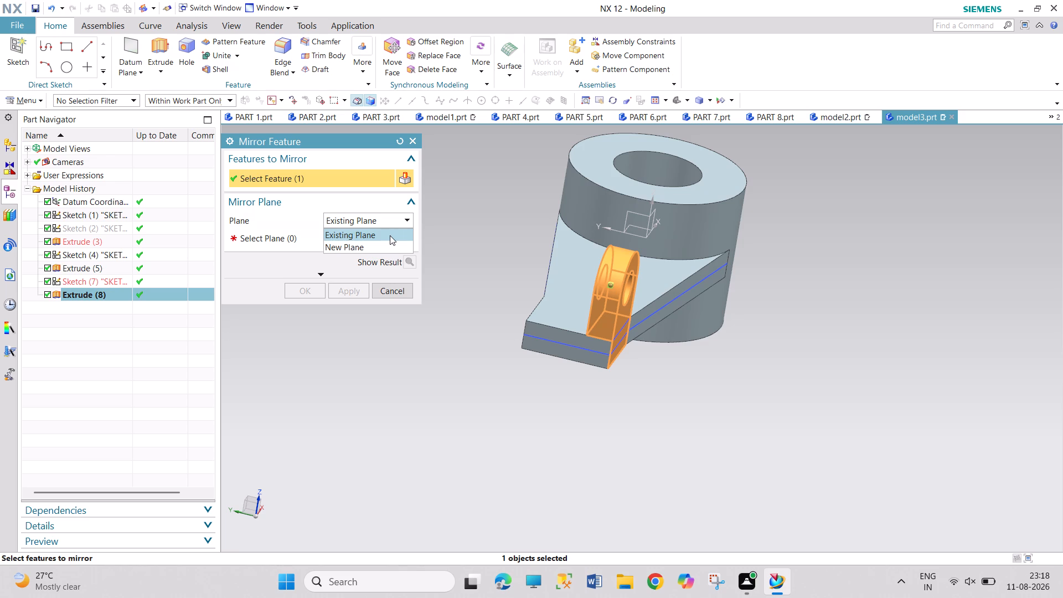
click(373, 220)
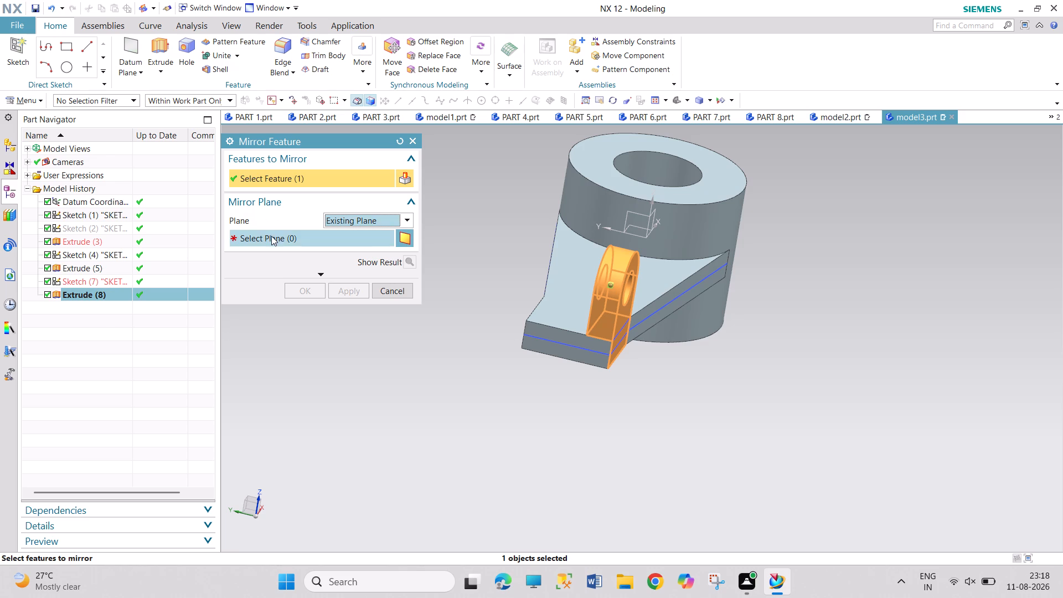
click(271, 236)
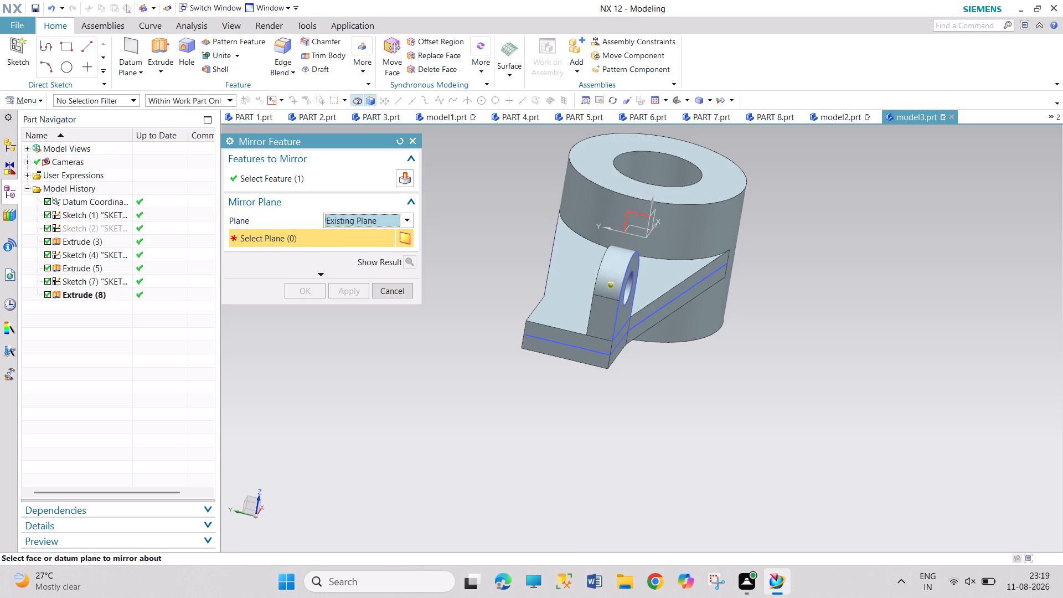
middle_drag(482, 291, 493, 290)
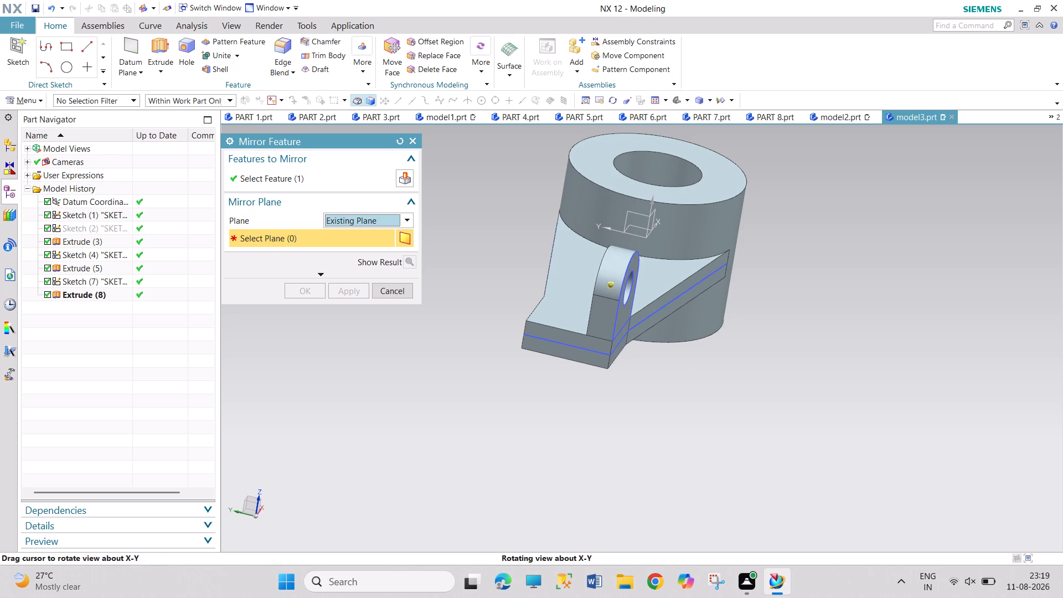
middle_drag(493, 290, 504, 293)
click(404, 238)
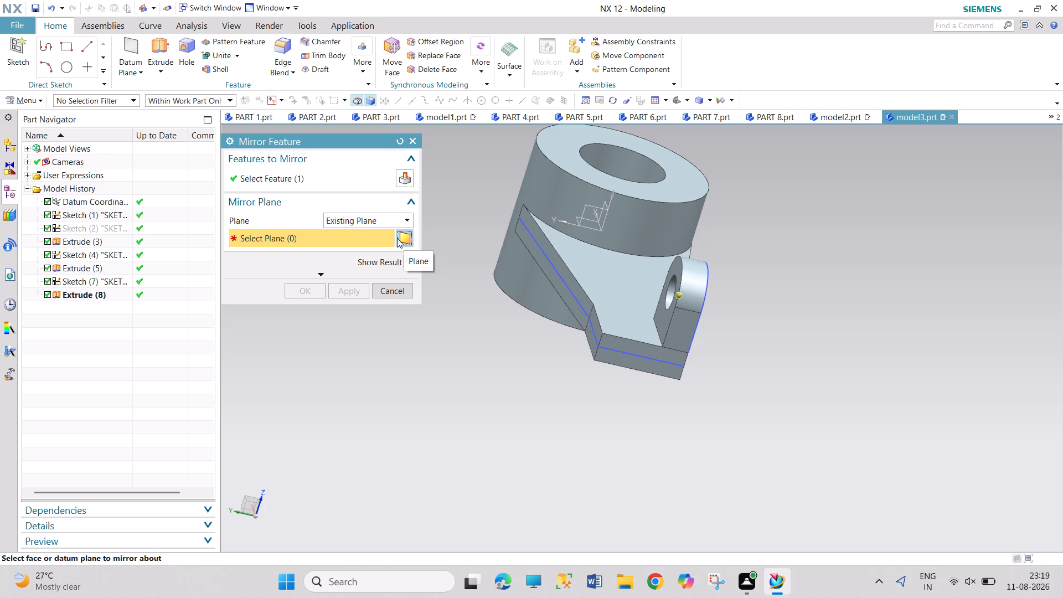
click(365, 238)
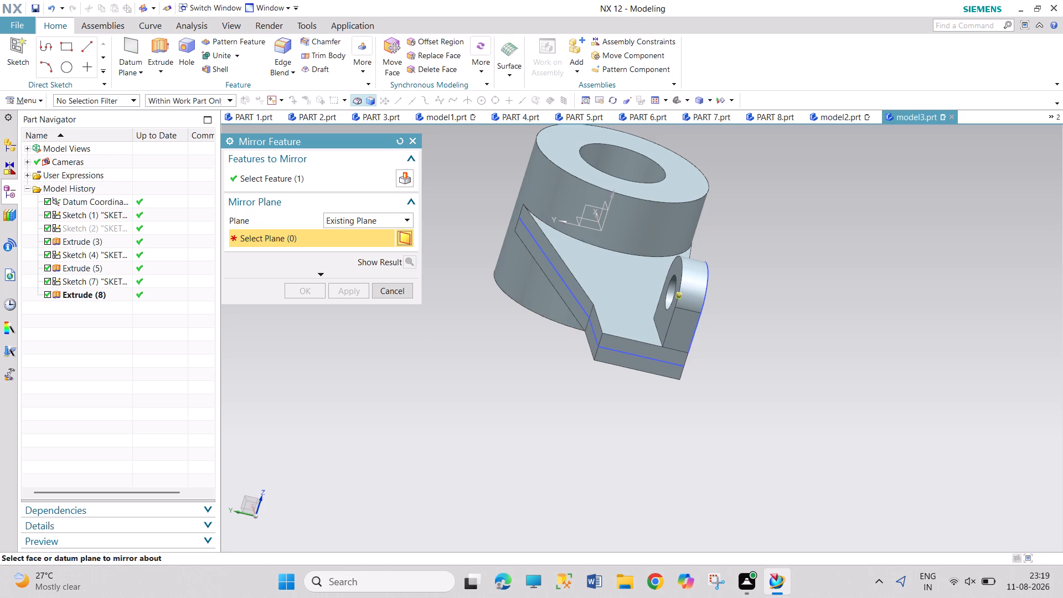
click(603, 205)
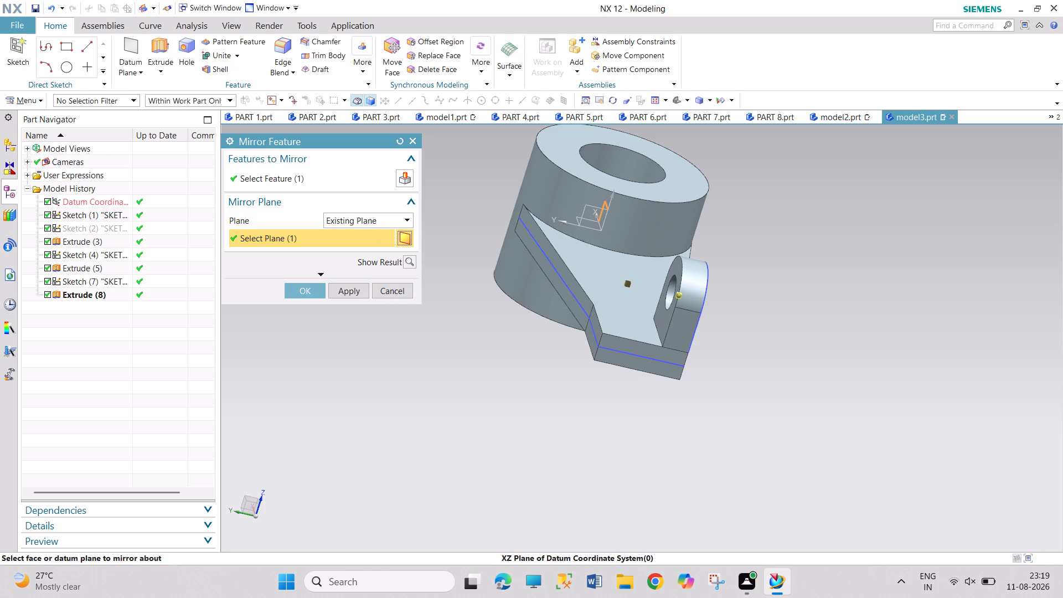
middle_drag(488, 325, 470, 318)
scroll(470, 316, down, 4)
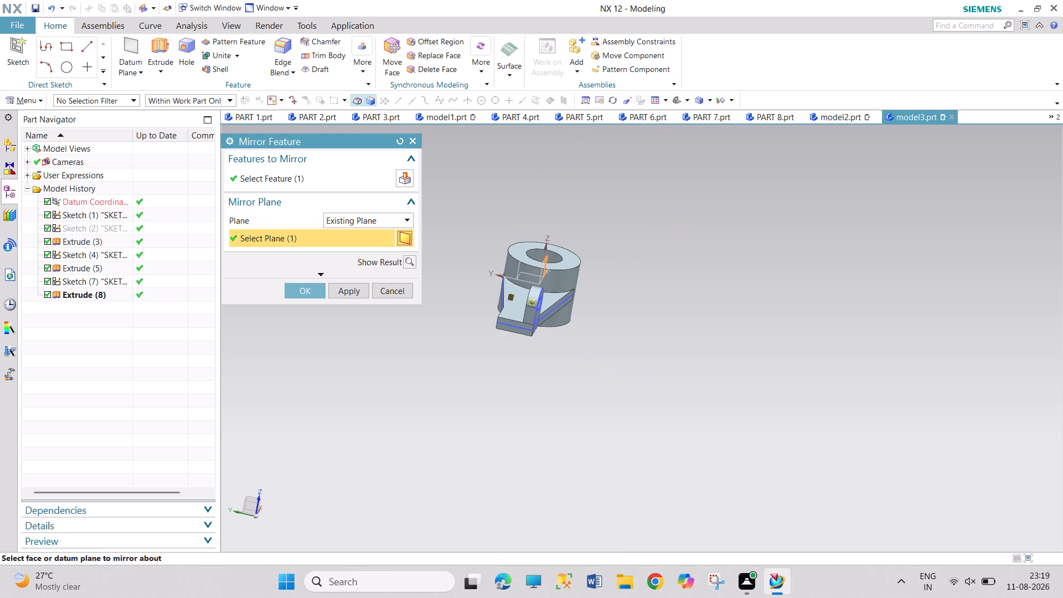
scroll(445, 315, up, 3)
middle_drag(482, 306, 488, 304)
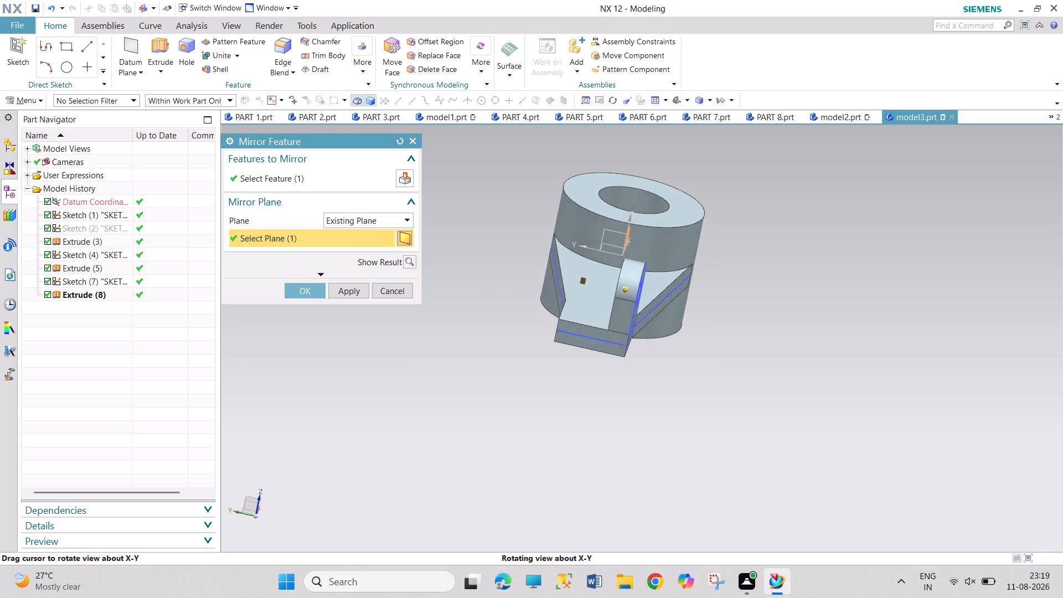
middle_drag(488, 304, 502, 307)
scroll(502, 308, up, 1)
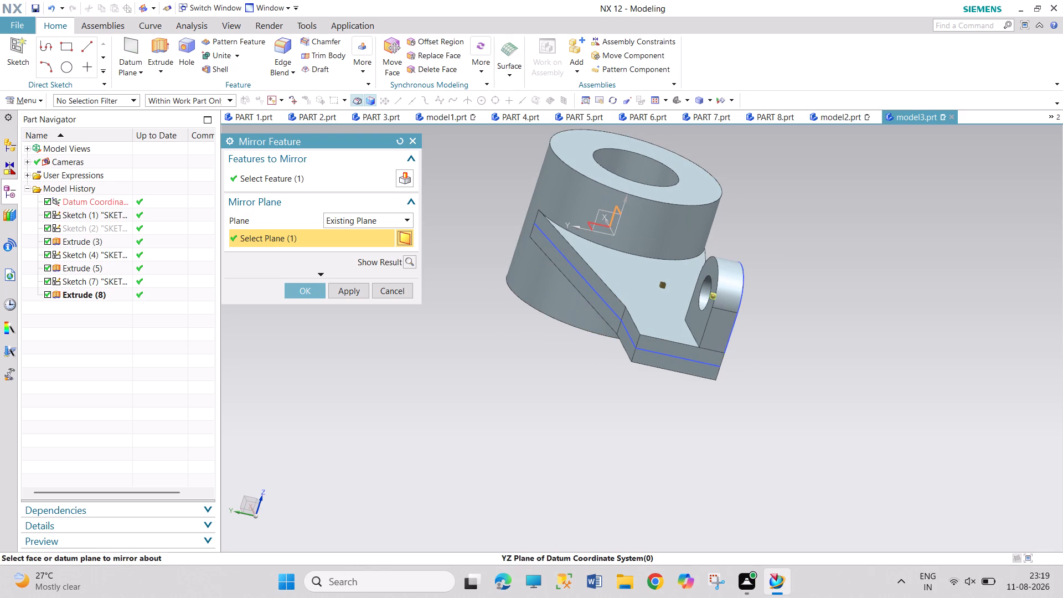
click(305, 291)
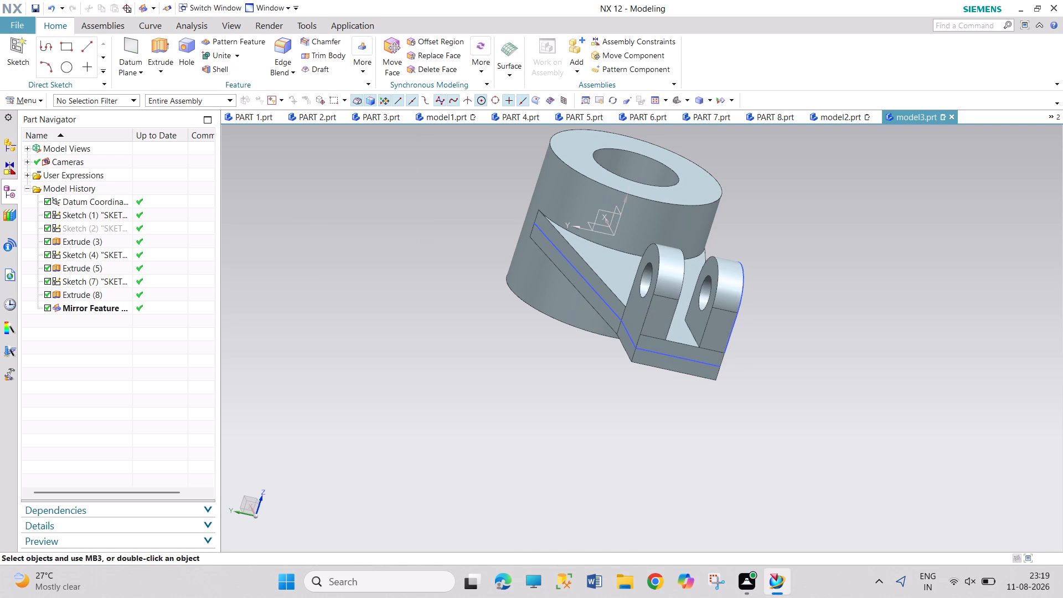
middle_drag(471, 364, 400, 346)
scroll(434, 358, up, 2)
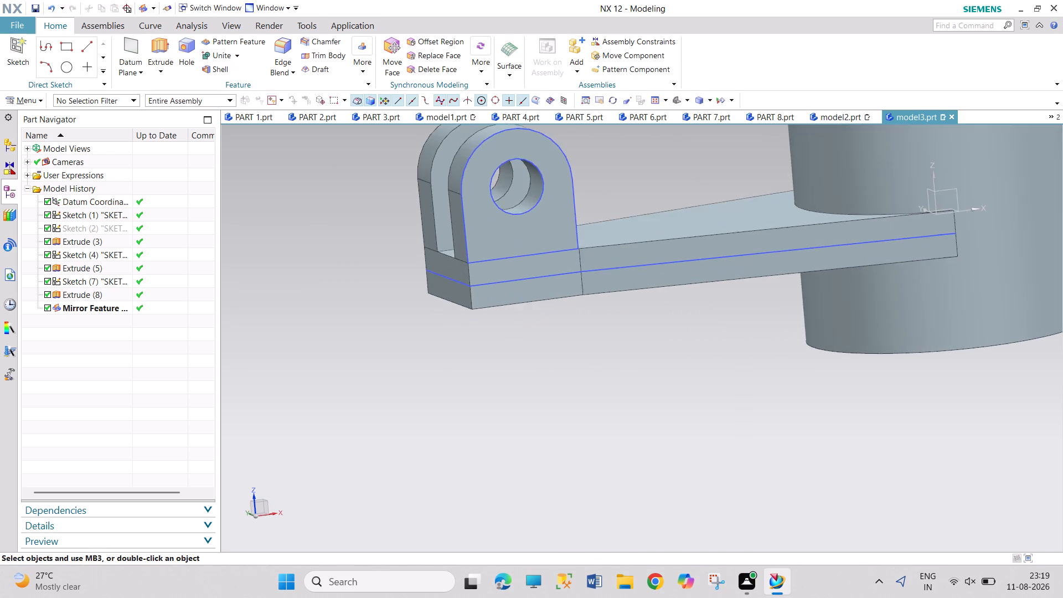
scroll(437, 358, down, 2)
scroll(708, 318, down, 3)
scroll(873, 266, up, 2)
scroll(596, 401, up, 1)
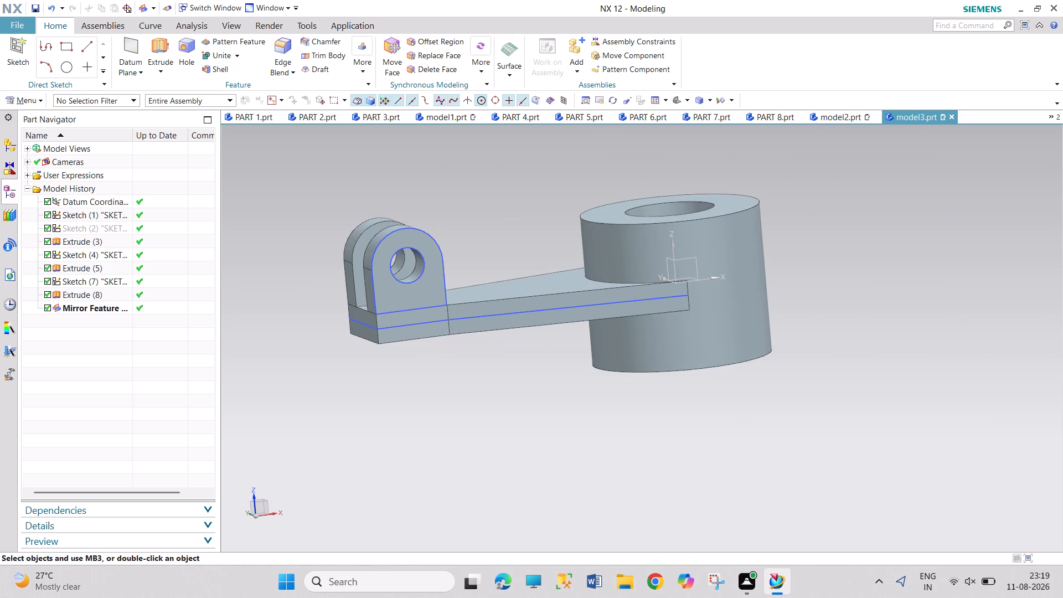
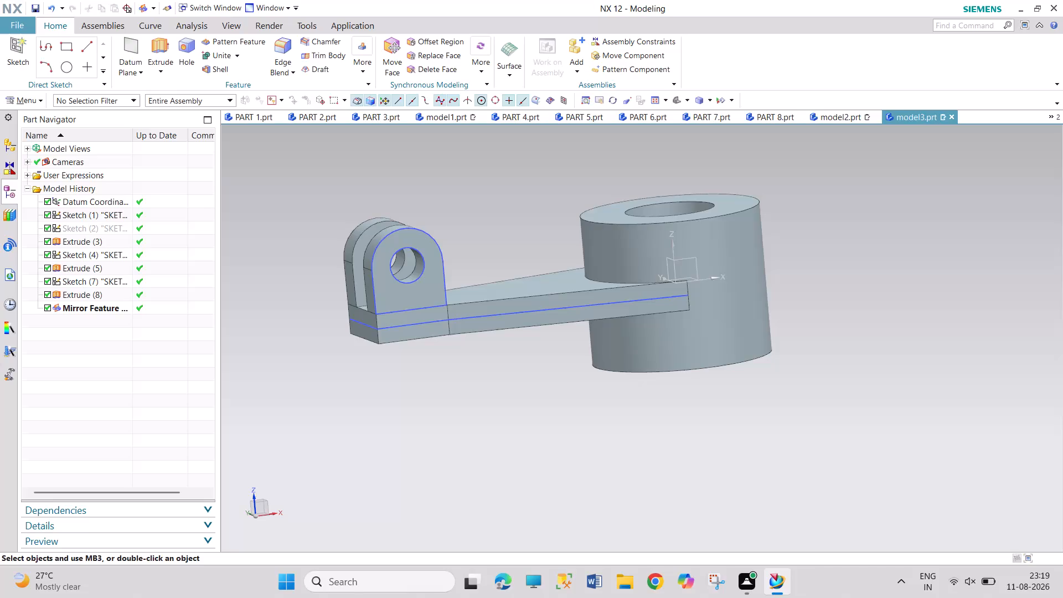
Save the finished part under the name PART 9 in the existing NX CAD CADDESK folder.
key(ctrl+s)
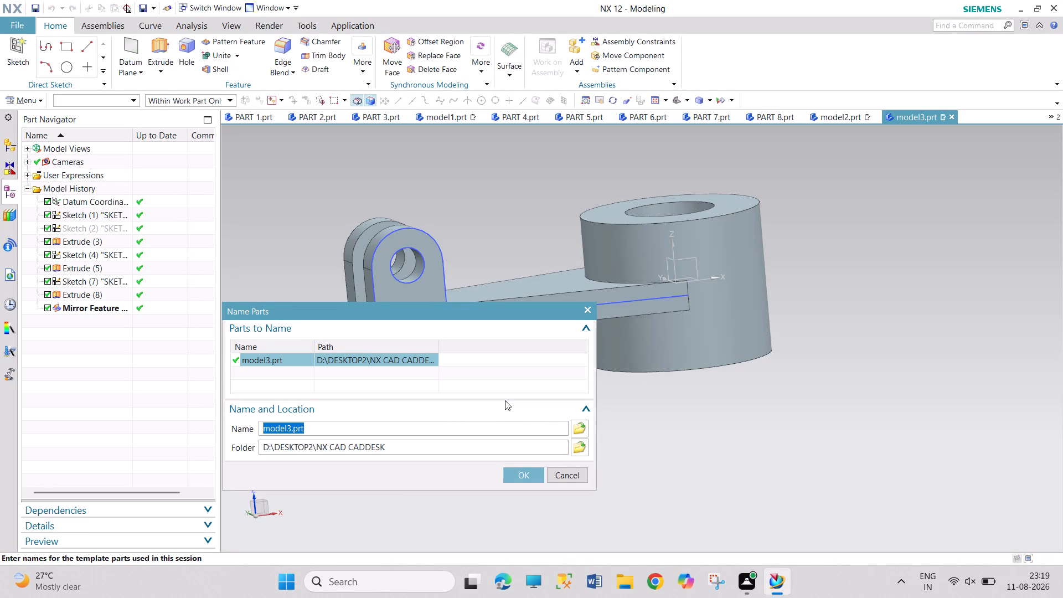
text(PART 9)
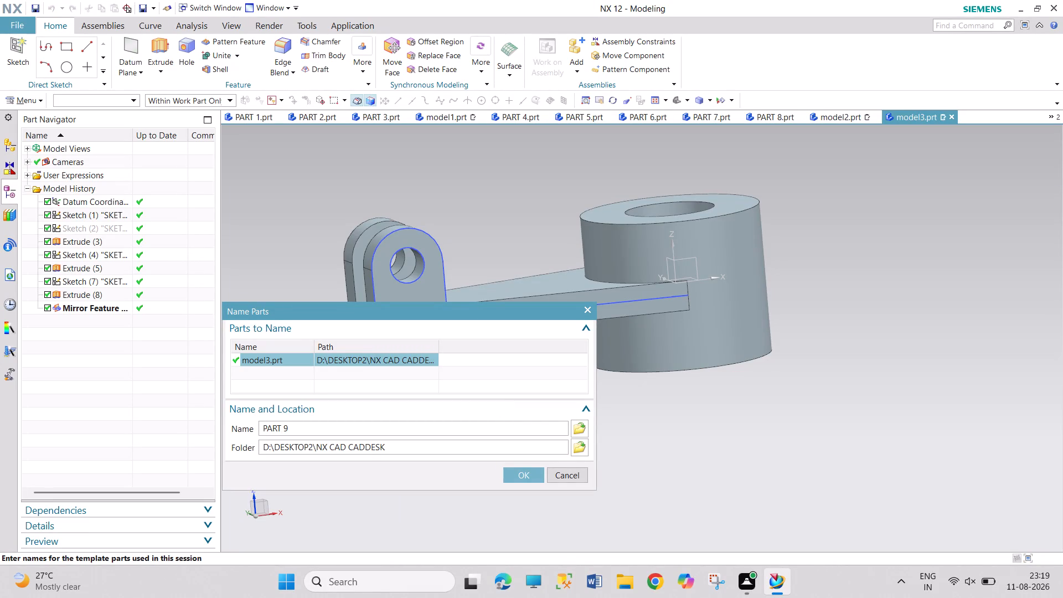
key(Return)
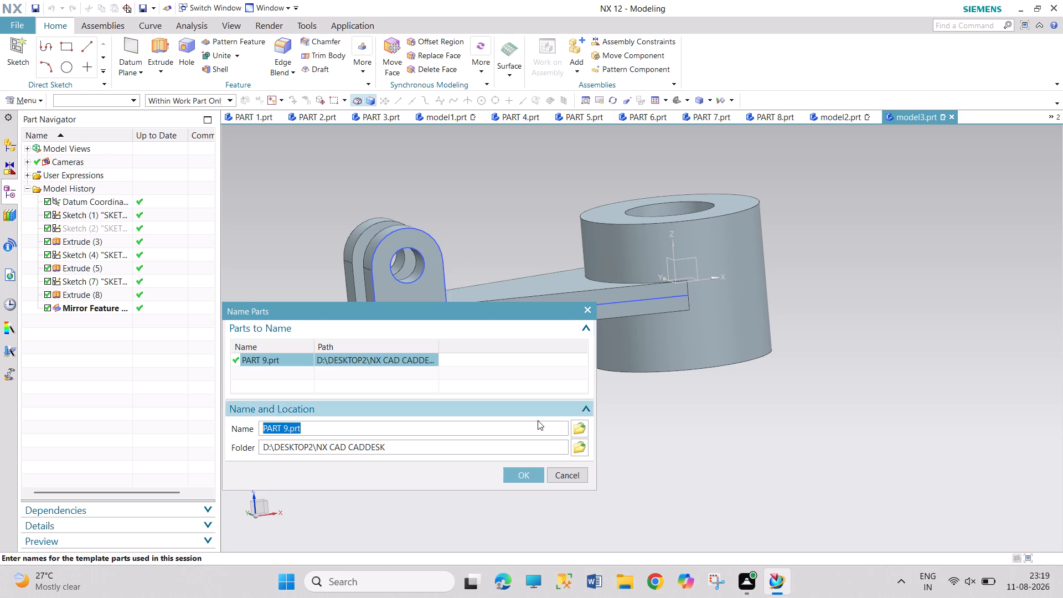
click(531, 474)
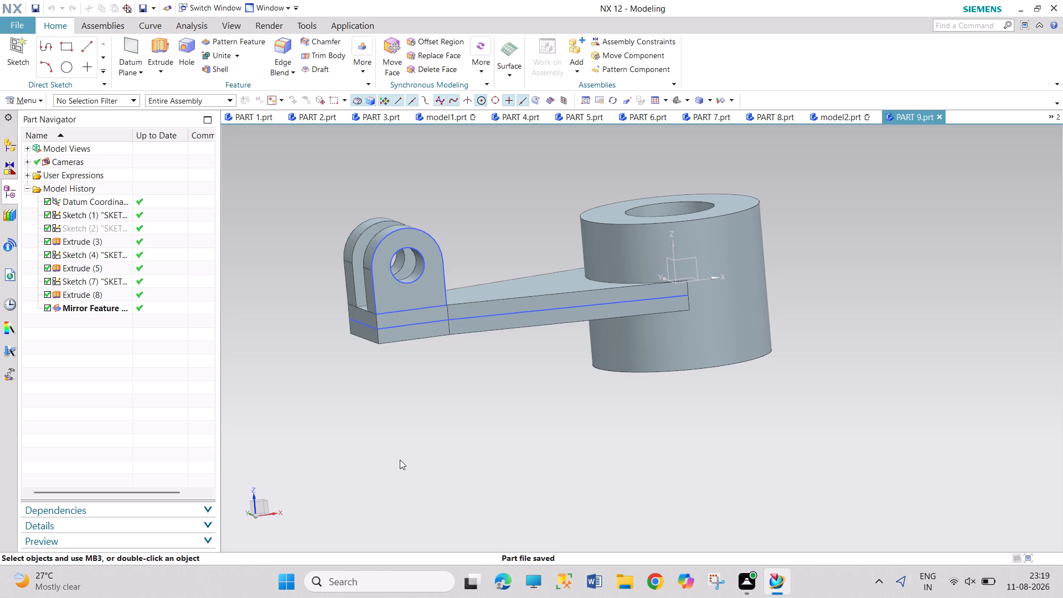
key(ctrl+s)
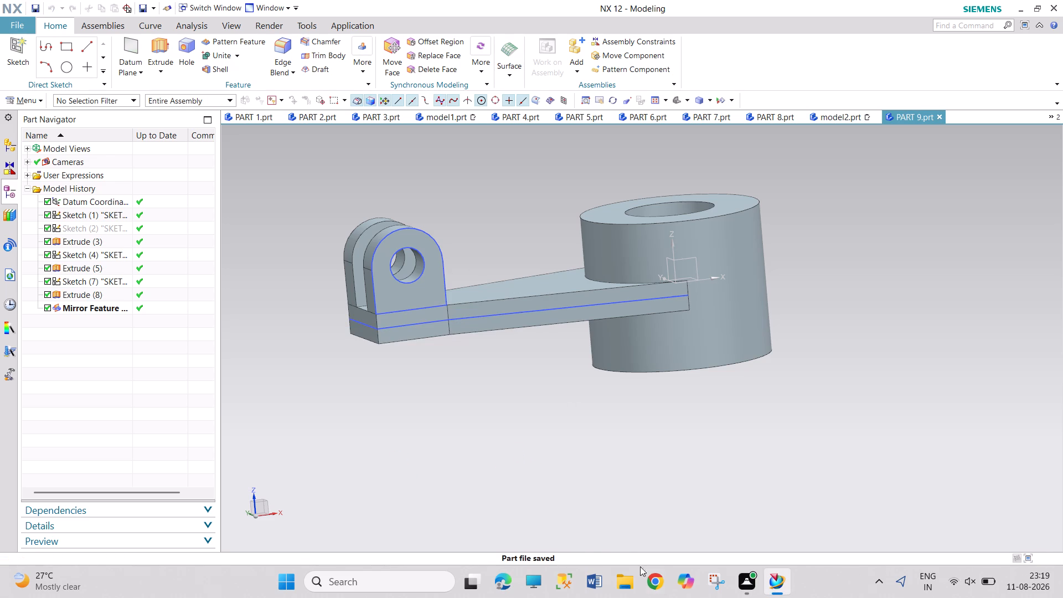